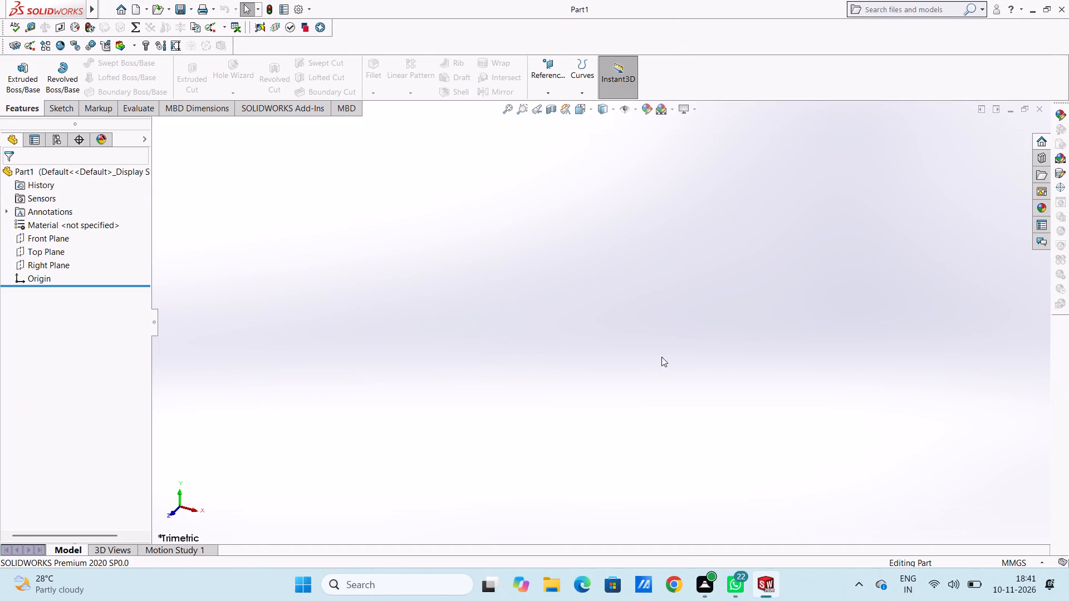
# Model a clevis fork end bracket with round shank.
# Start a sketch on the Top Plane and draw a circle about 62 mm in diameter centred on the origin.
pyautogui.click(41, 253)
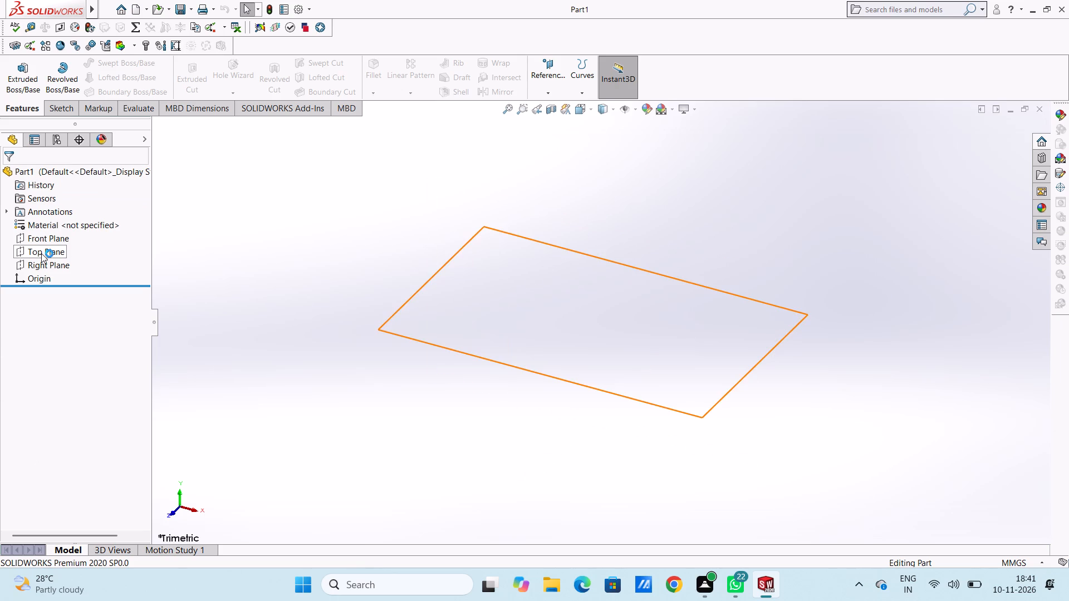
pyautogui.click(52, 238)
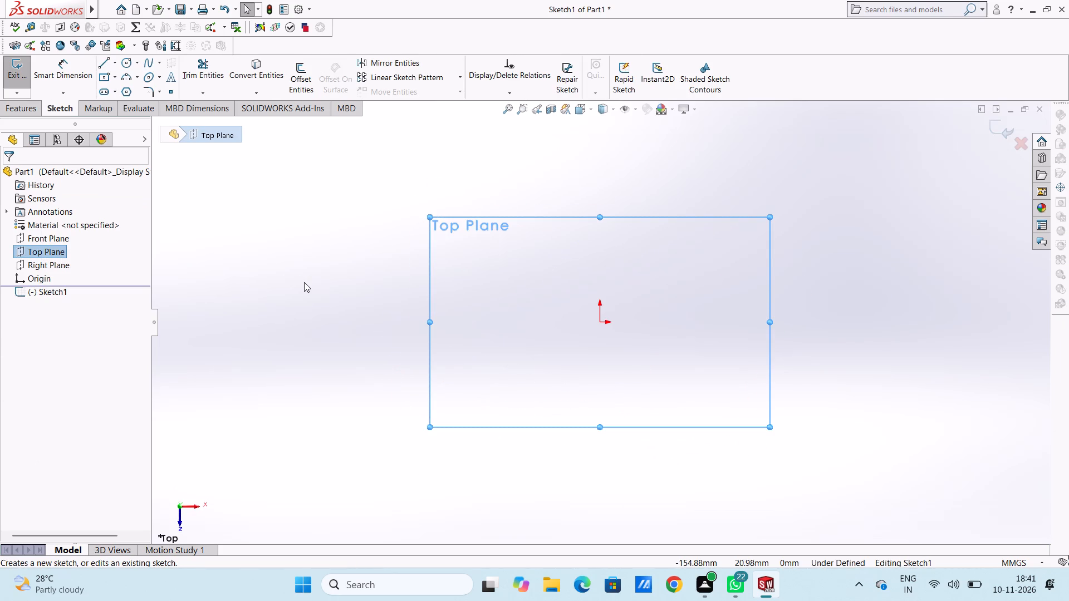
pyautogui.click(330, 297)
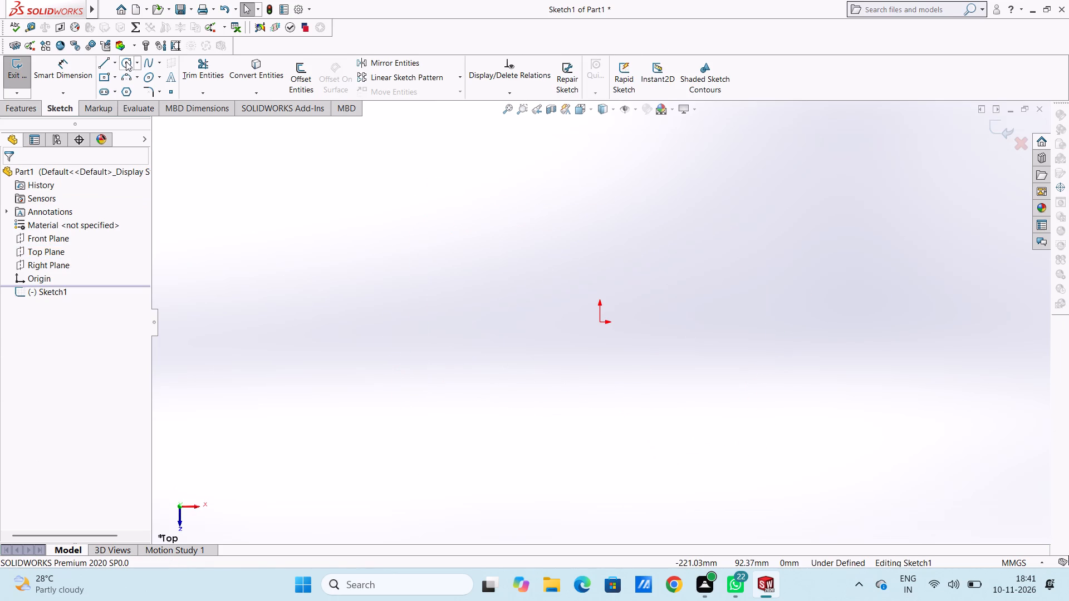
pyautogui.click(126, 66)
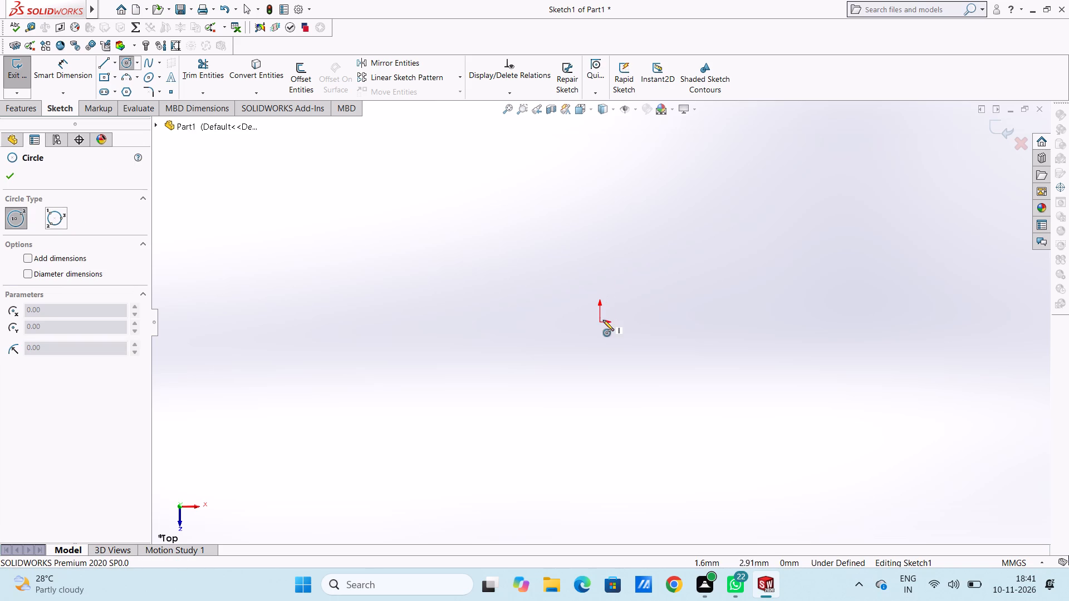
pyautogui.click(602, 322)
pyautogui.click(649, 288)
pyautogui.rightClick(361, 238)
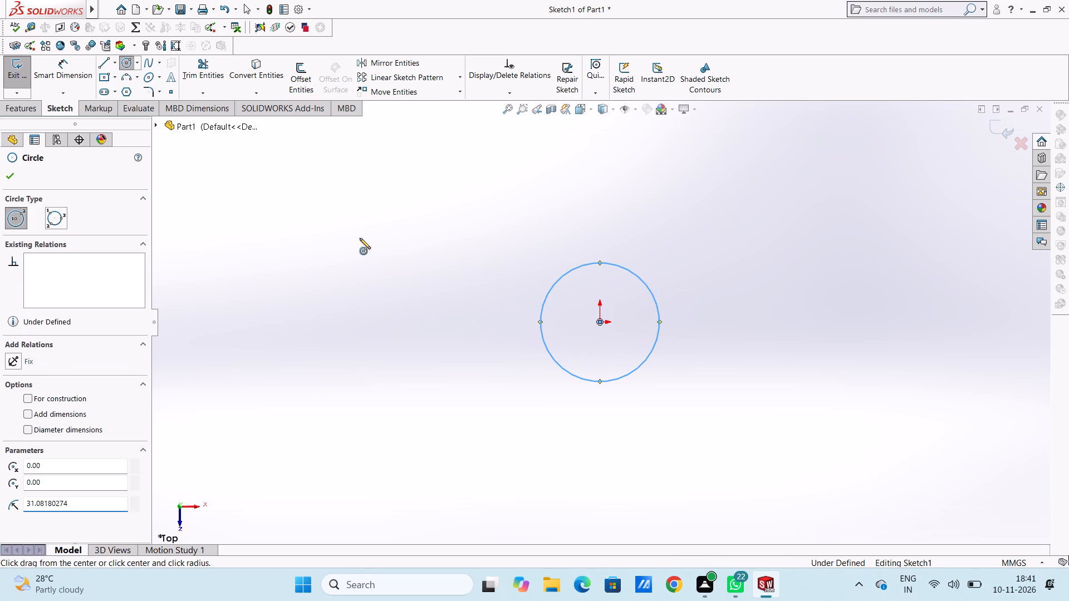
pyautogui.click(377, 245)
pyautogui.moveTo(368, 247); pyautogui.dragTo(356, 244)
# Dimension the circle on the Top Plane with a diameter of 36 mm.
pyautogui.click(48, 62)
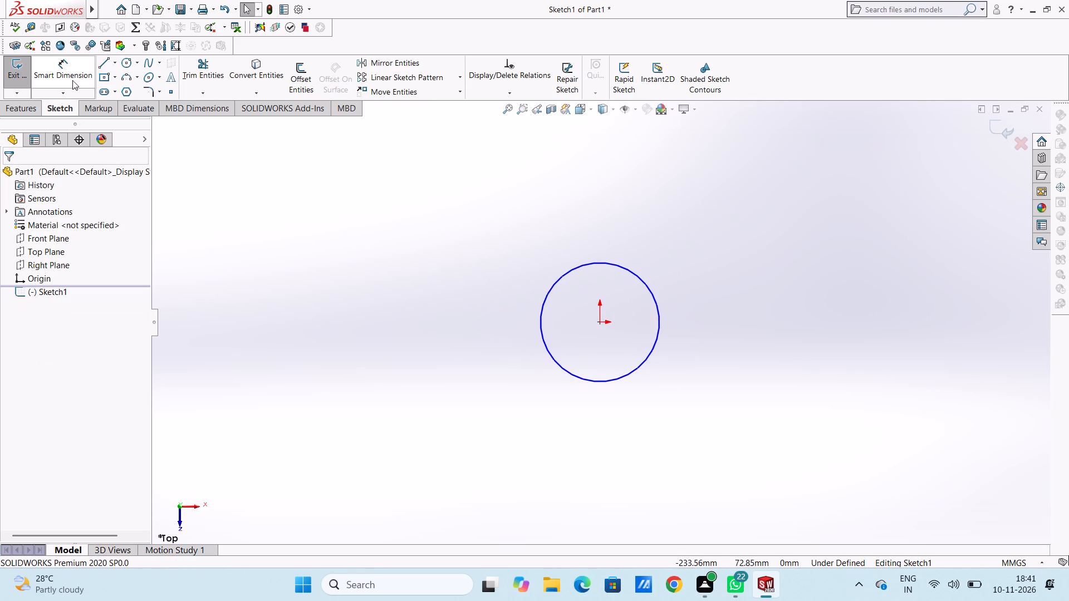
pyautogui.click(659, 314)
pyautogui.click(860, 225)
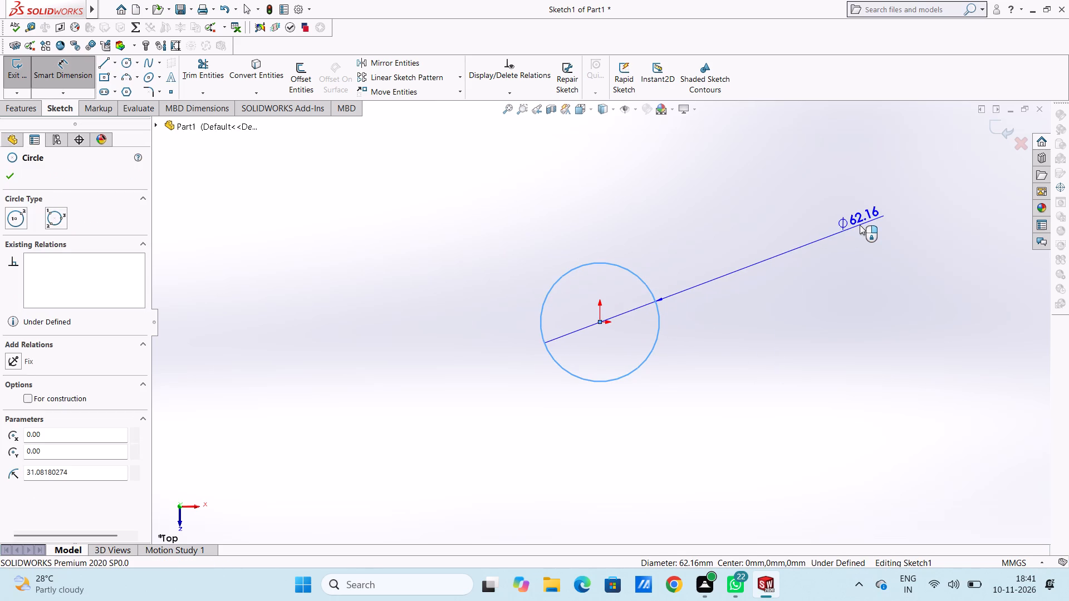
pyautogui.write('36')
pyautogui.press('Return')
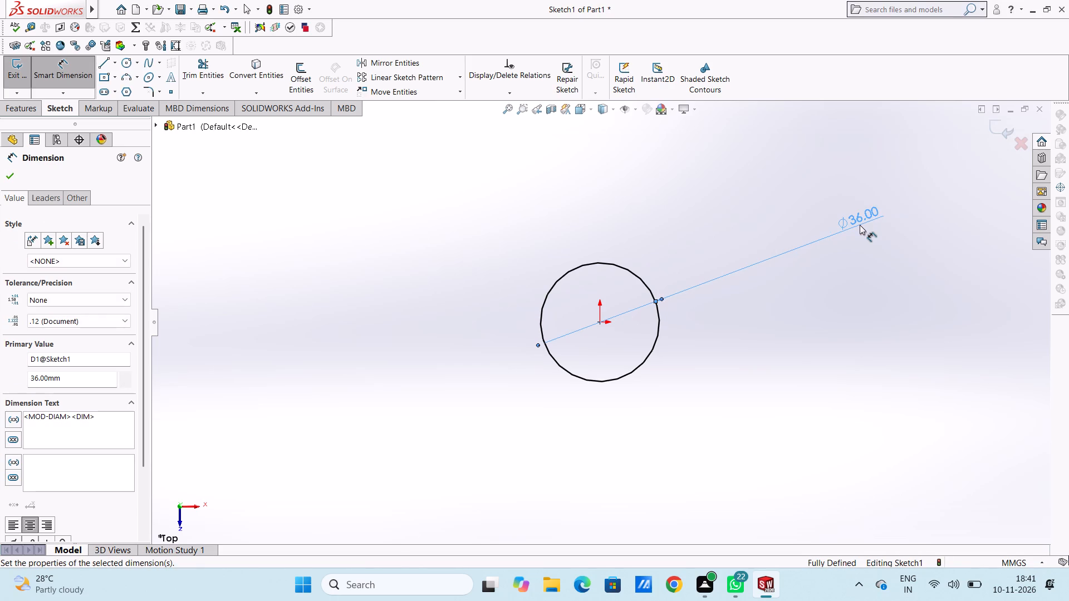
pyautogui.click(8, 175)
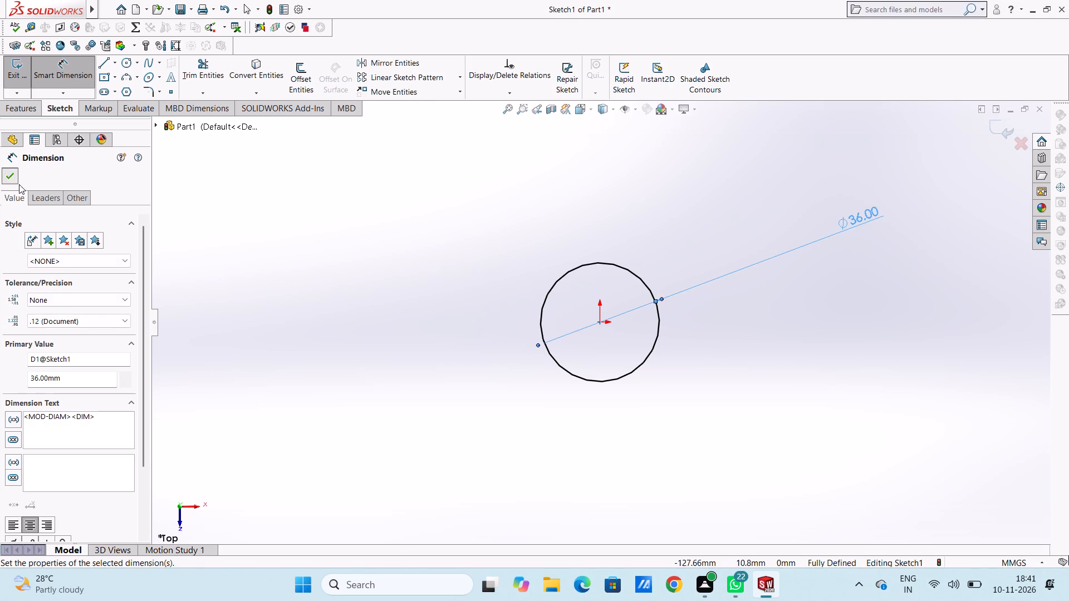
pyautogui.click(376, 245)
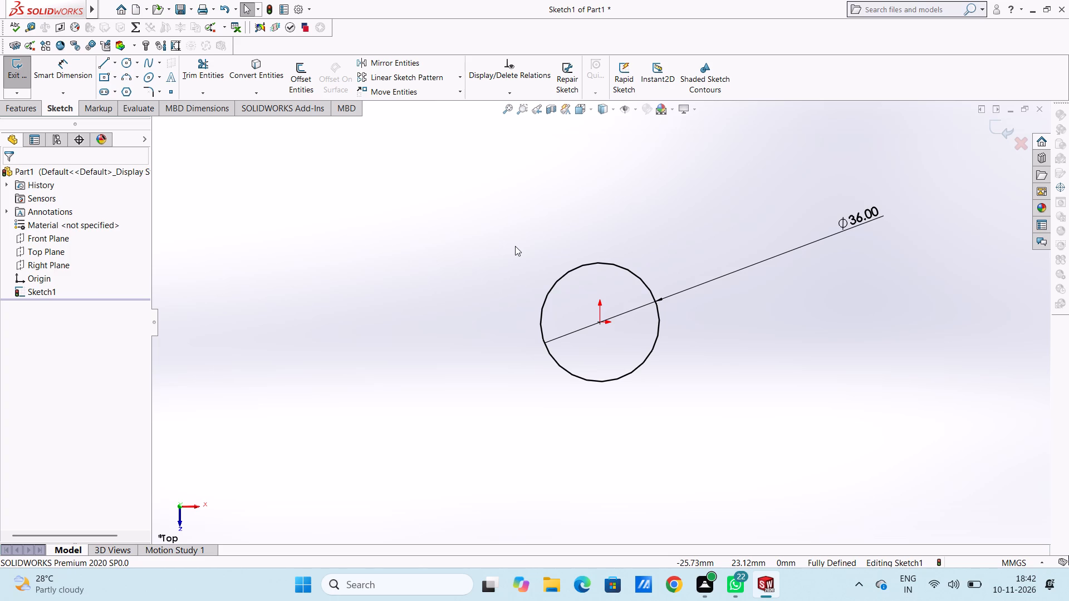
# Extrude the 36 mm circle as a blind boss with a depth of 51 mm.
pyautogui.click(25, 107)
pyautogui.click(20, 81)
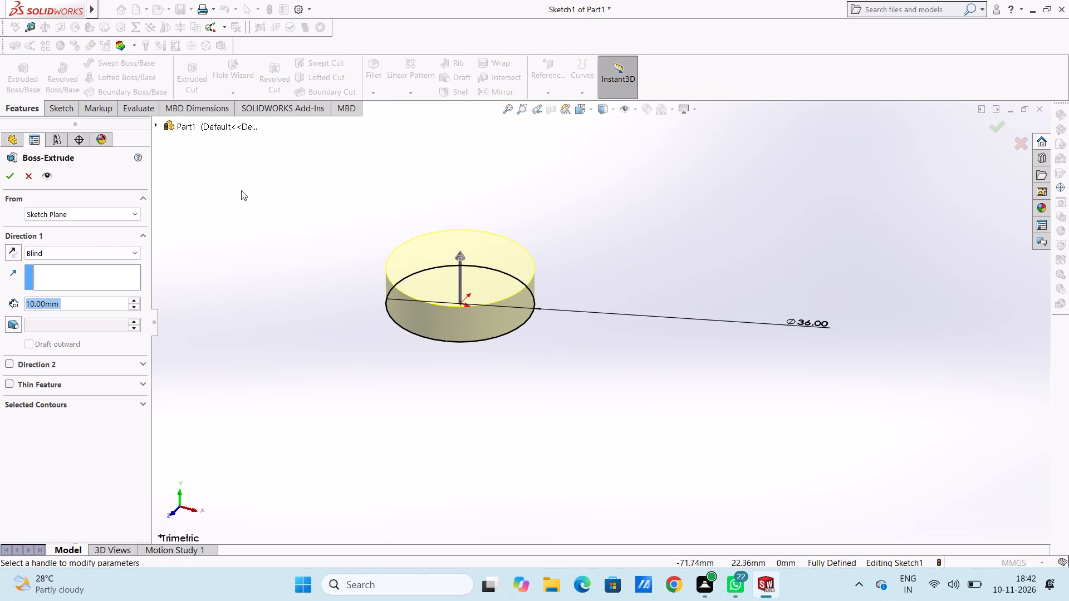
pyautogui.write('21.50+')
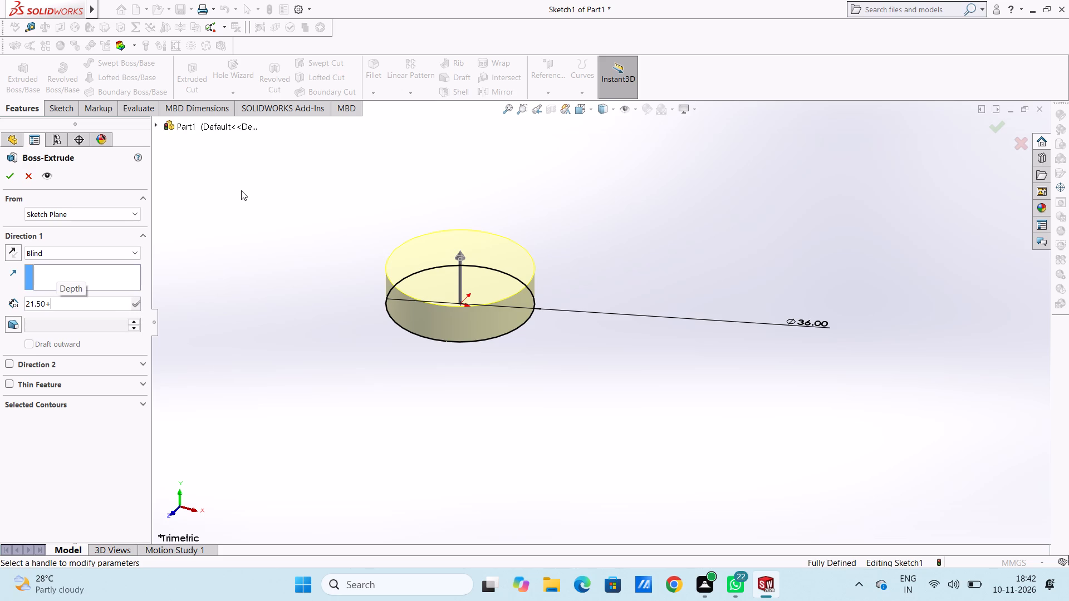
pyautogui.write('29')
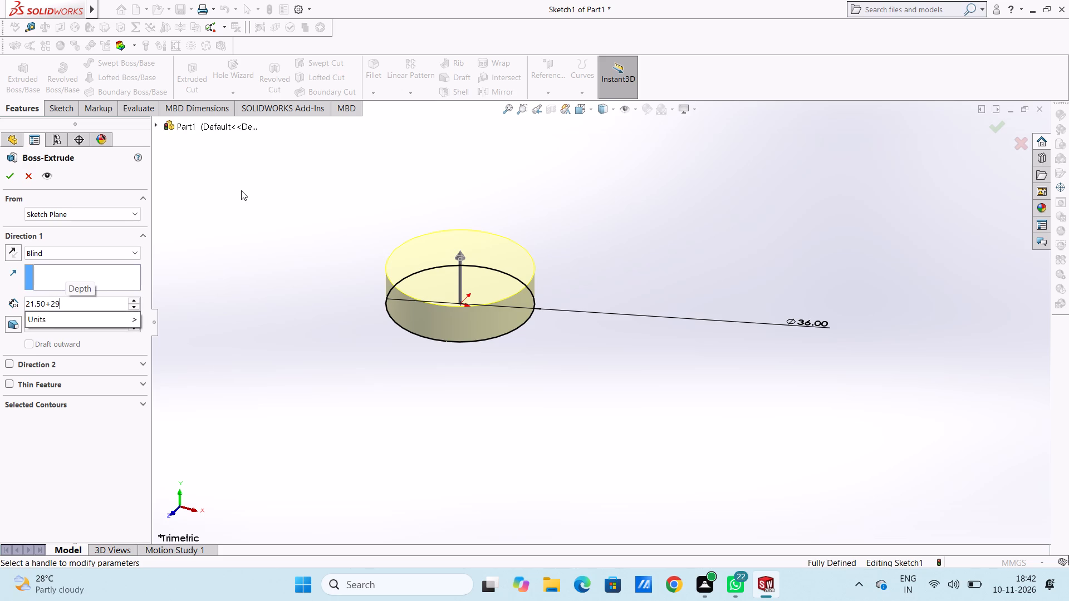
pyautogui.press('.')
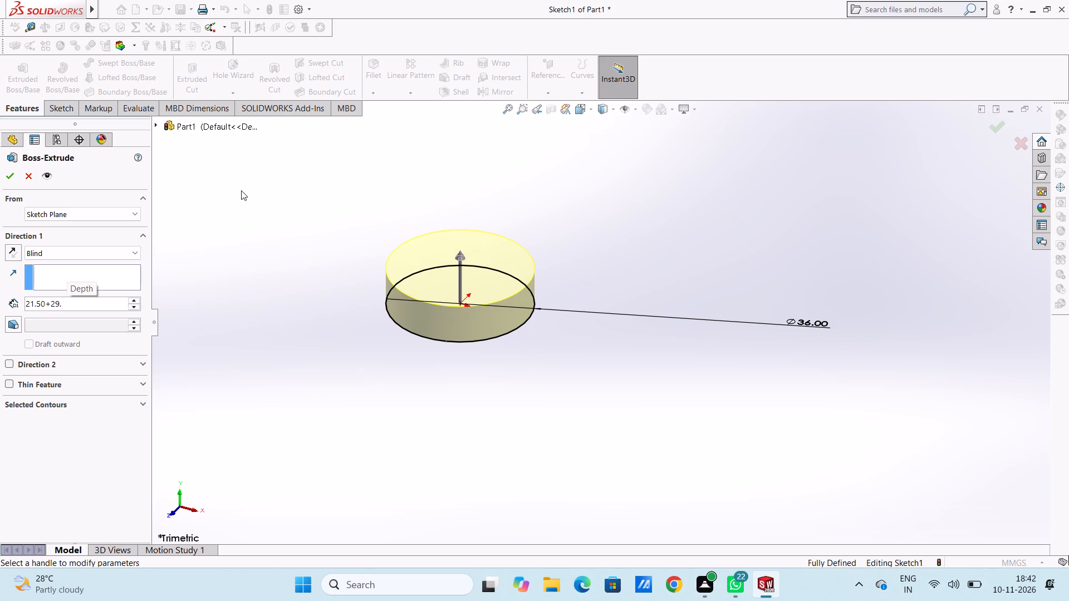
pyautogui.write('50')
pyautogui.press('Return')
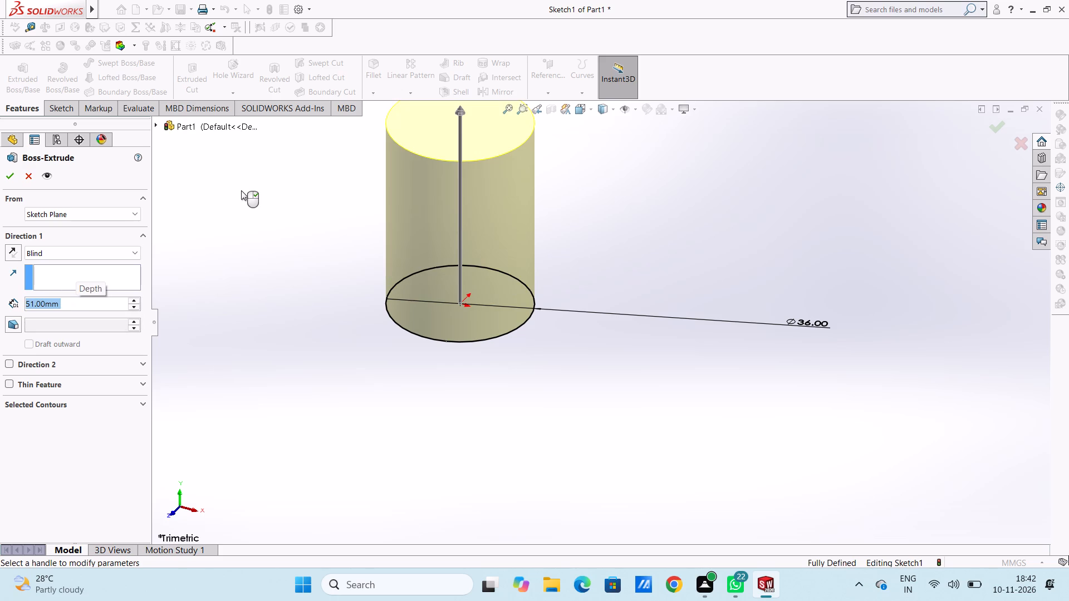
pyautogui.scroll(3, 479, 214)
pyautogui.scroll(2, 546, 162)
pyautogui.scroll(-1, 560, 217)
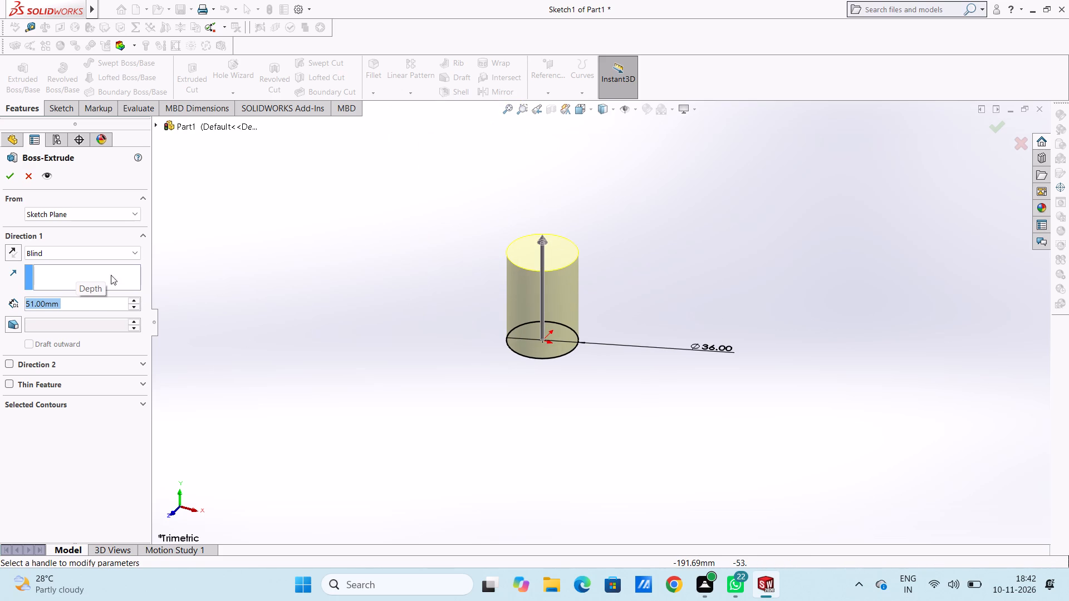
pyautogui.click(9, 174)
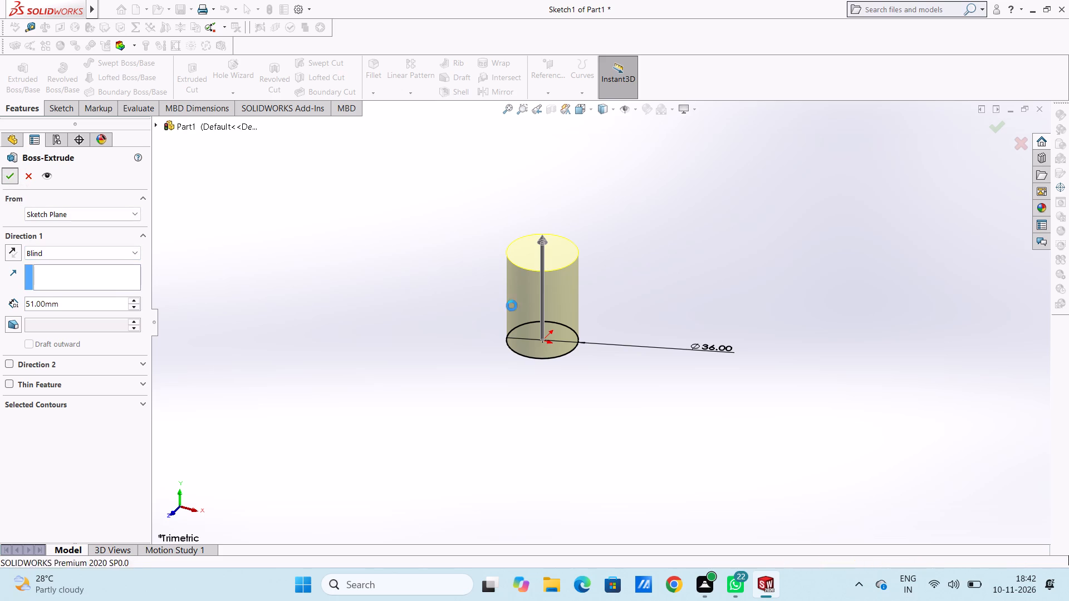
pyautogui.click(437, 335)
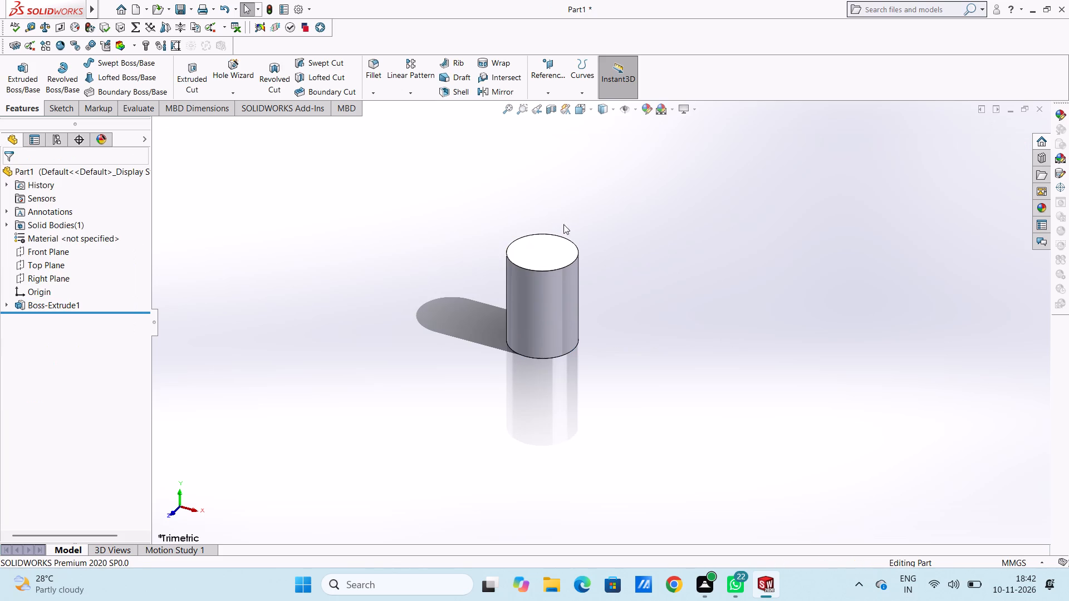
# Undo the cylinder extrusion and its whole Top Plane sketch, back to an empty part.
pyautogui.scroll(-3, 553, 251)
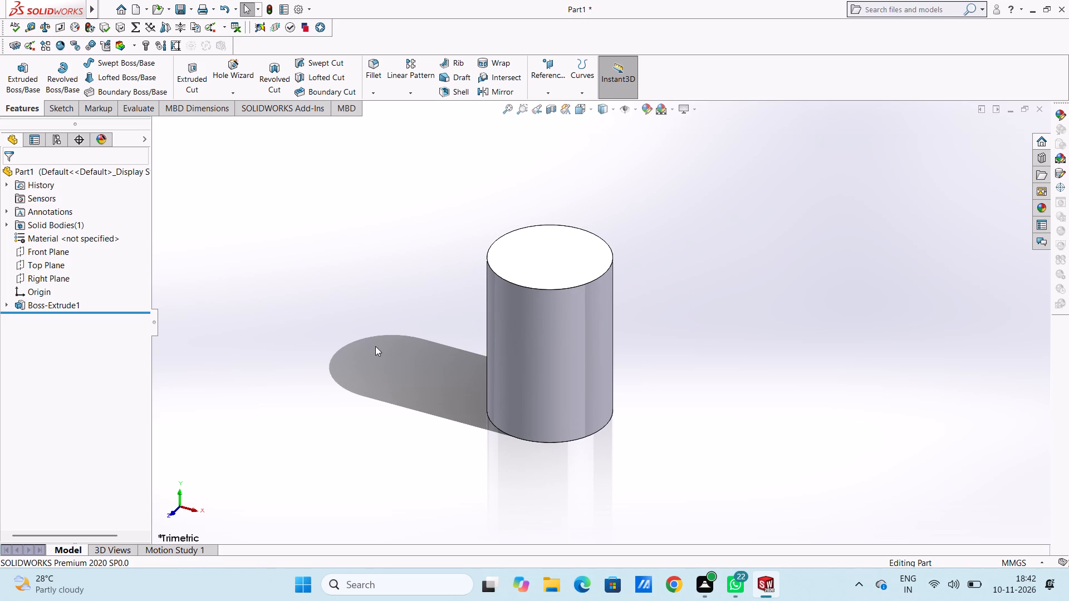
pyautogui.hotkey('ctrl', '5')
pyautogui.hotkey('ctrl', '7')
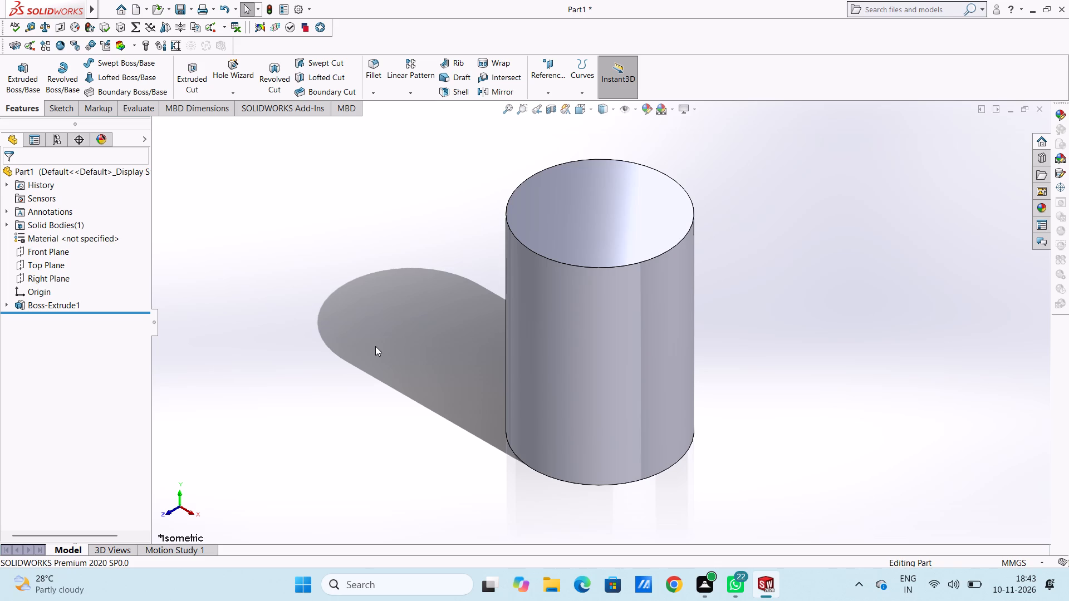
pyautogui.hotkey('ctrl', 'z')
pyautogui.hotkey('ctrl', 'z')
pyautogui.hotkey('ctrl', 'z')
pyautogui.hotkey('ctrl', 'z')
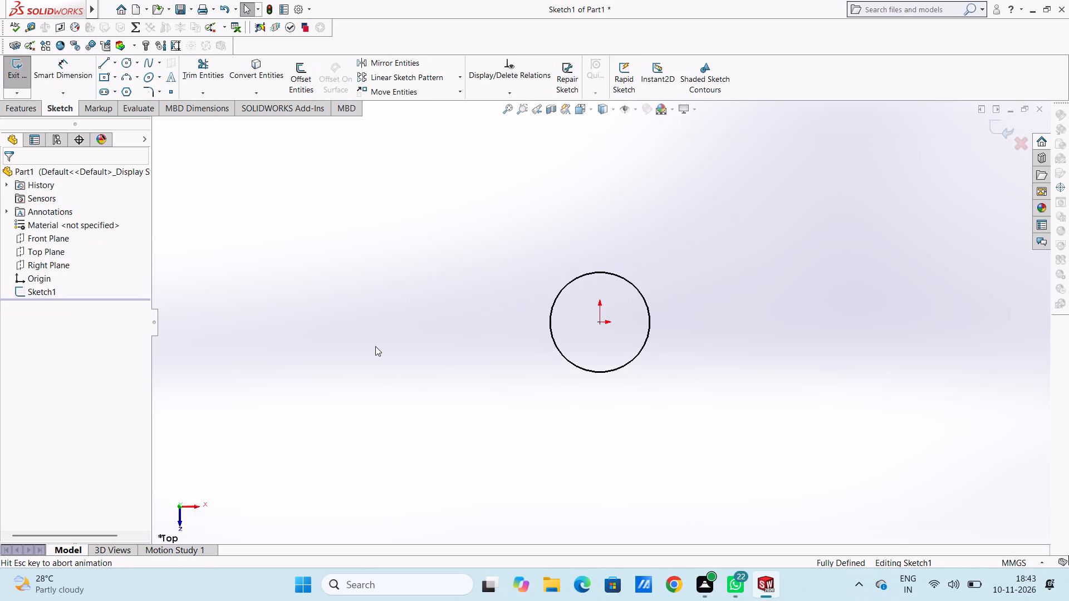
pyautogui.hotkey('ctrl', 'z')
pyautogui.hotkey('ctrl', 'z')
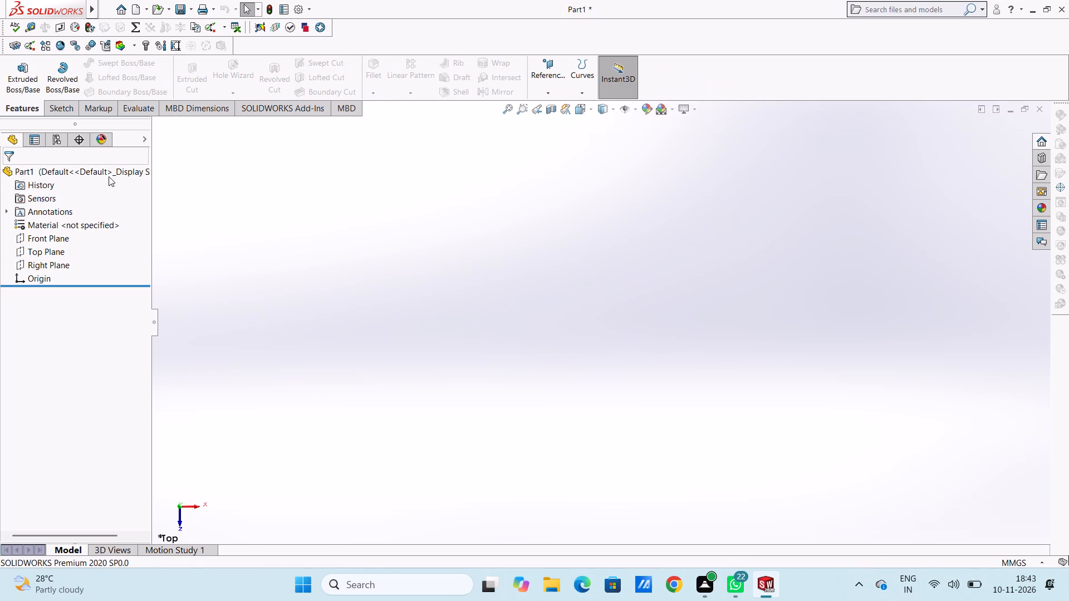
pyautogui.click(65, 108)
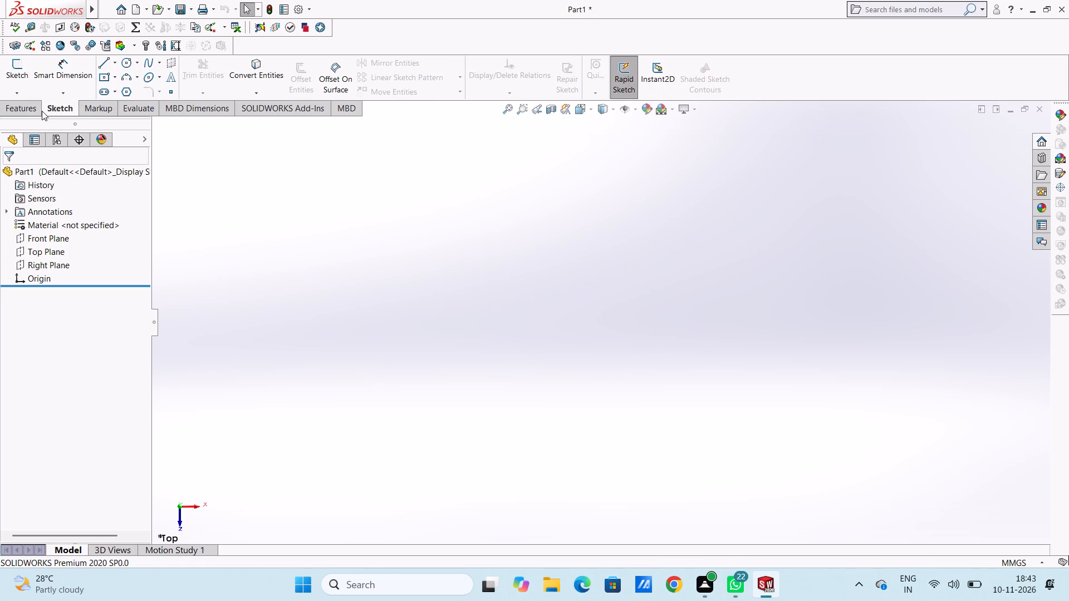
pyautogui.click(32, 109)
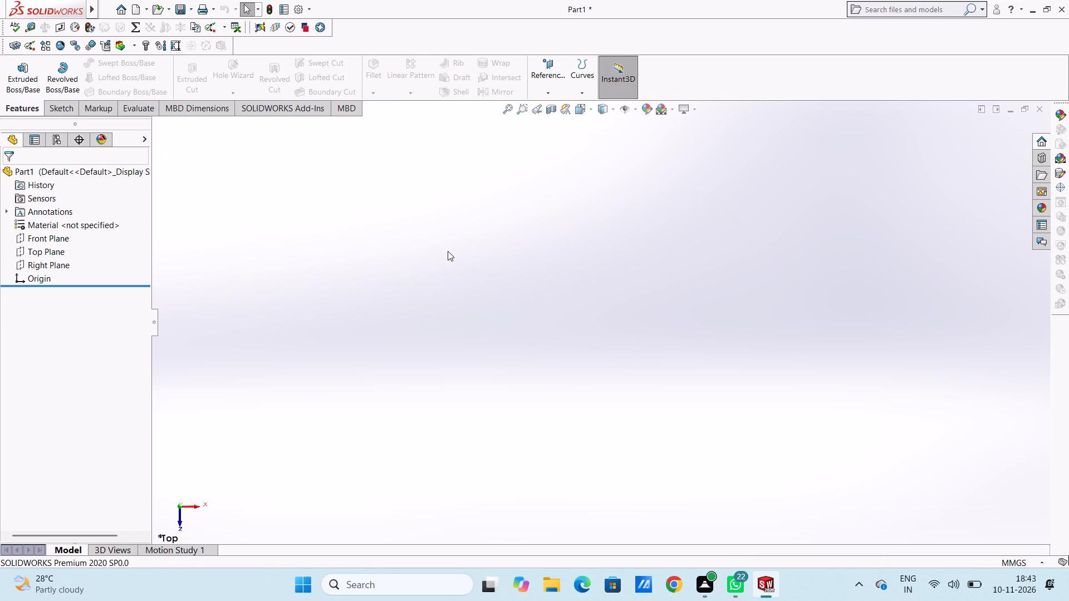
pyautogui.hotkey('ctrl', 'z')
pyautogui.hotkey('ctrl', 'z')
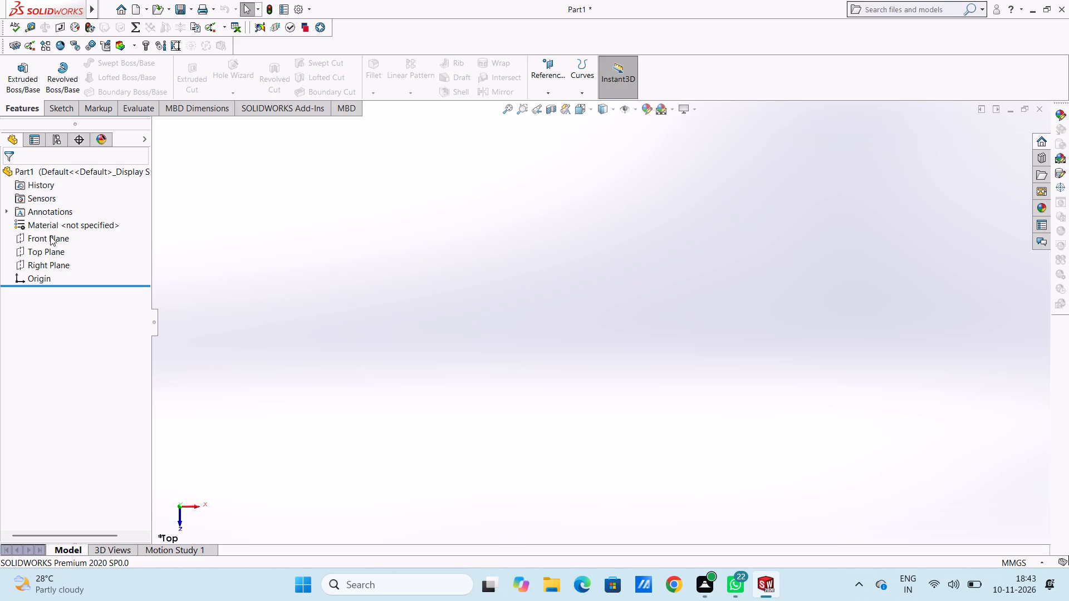
# Start a sketch on the Front Plane and draw a circle about 66 mm in diameter centred on the origin.
pyautogui.click(55, 237)
pyautogui.click(63, 220)
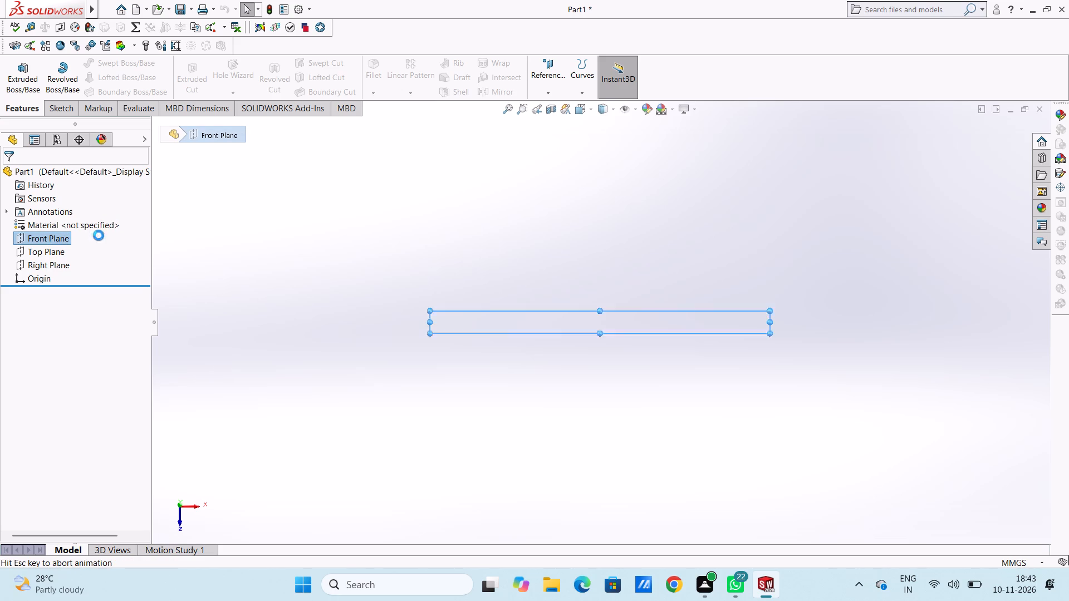
pyautogui.click(371, 278)
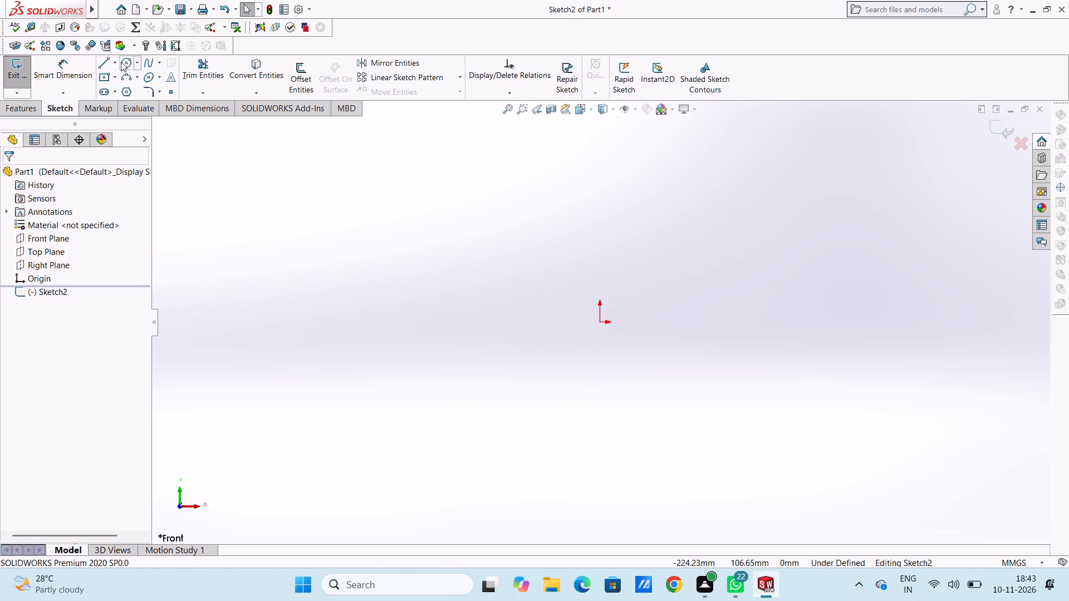
pyautogui.click(123, 62)
pyautogui.click(598, 322)
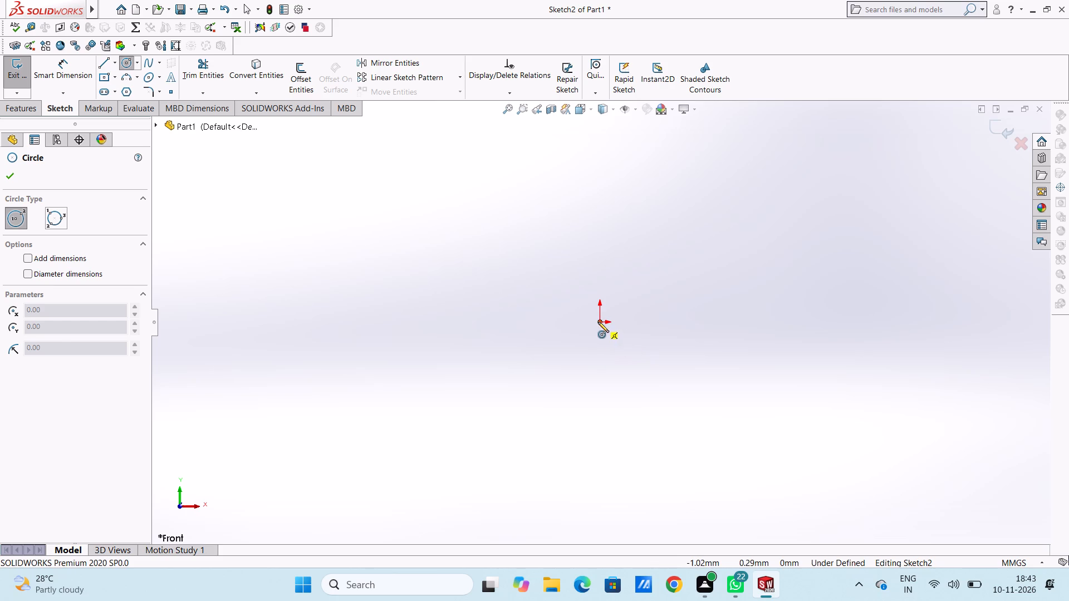
pyautogui.click(653, 288)
pyautogui.rightClick(421, 254)
pyautogui.click(430, 262)
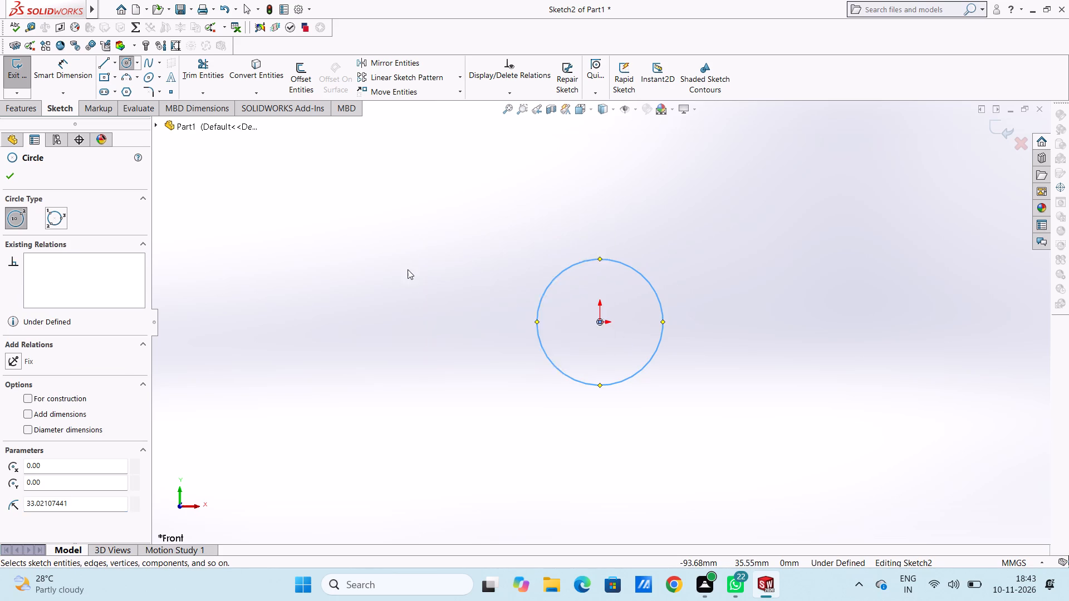
pyautogui.moveTo(380, 276); pyautogui.dragTo(371, 272)
# Dimension the circle on the Front Plane with a diameter of 36 mm.
pyautogui.click(55, 56)
pyautogui.click(60, 67)
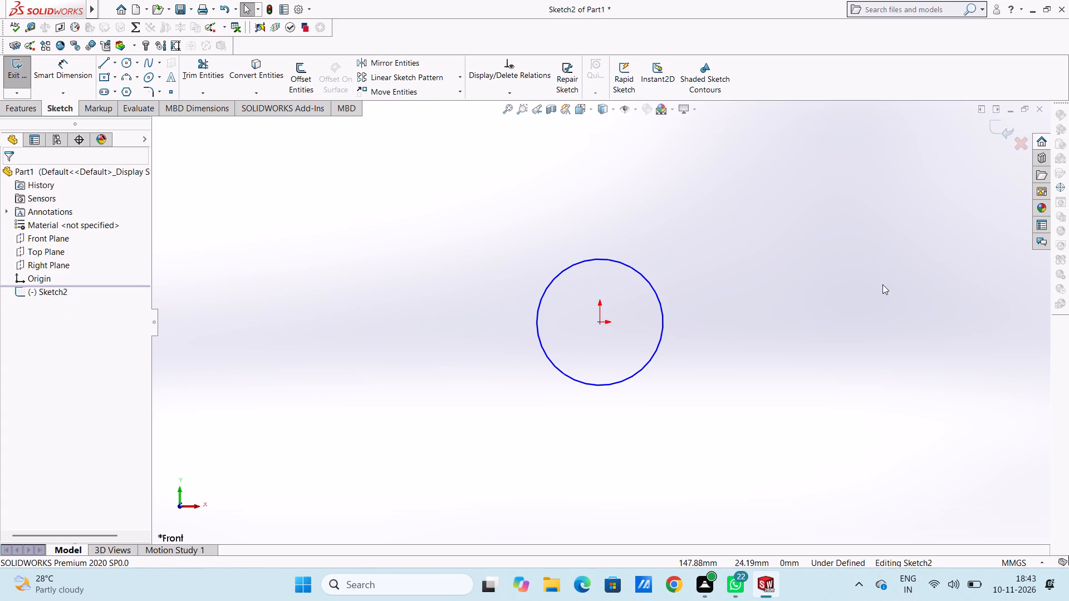
pyautogui.click(660, 299)
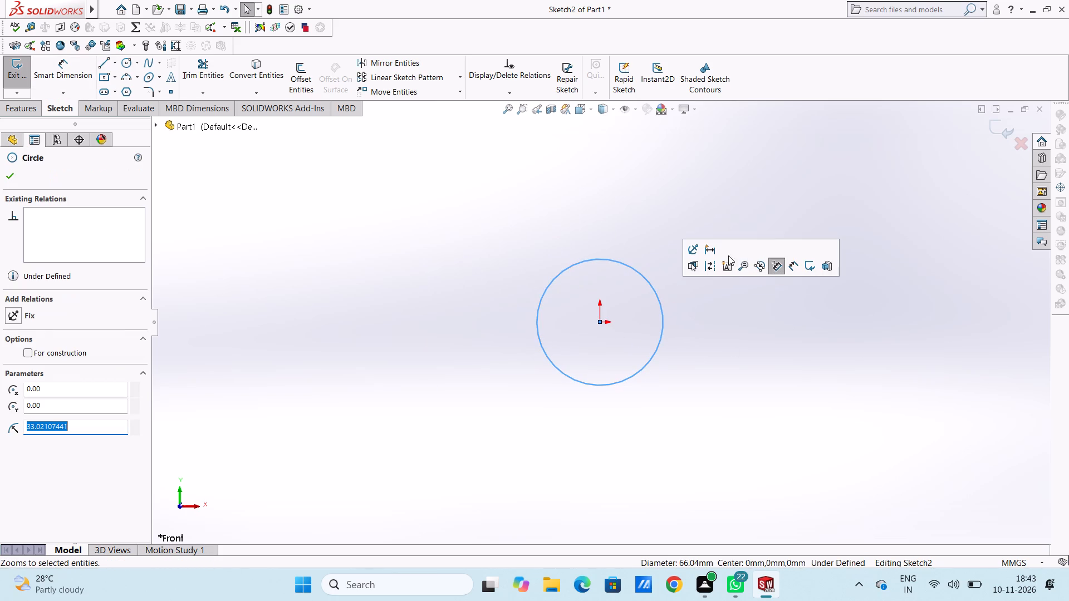
pyautogui.click(335, 318)
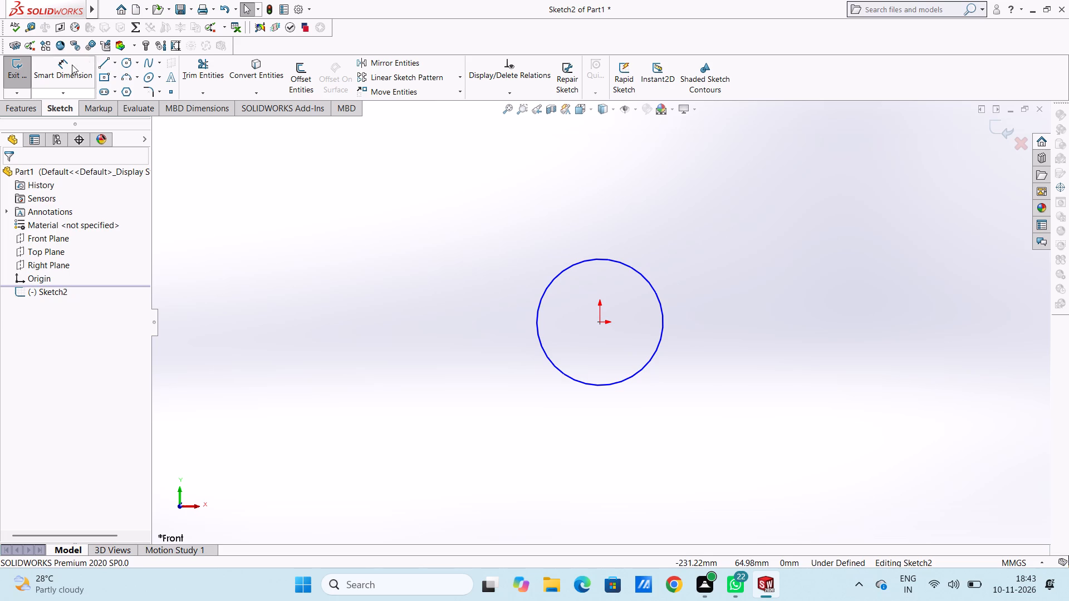
pyautogui.click(71, 66)
pyautogui.click(581, 264)
pyautogui.click(827, 242)
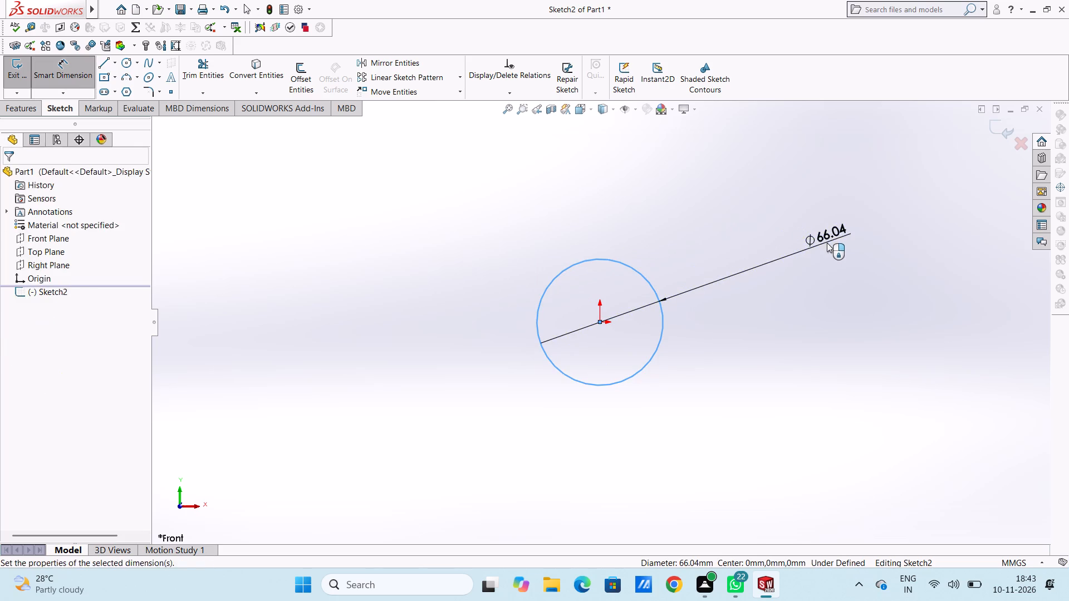
pyautogui.write('36')
pyautogui.press('Return')
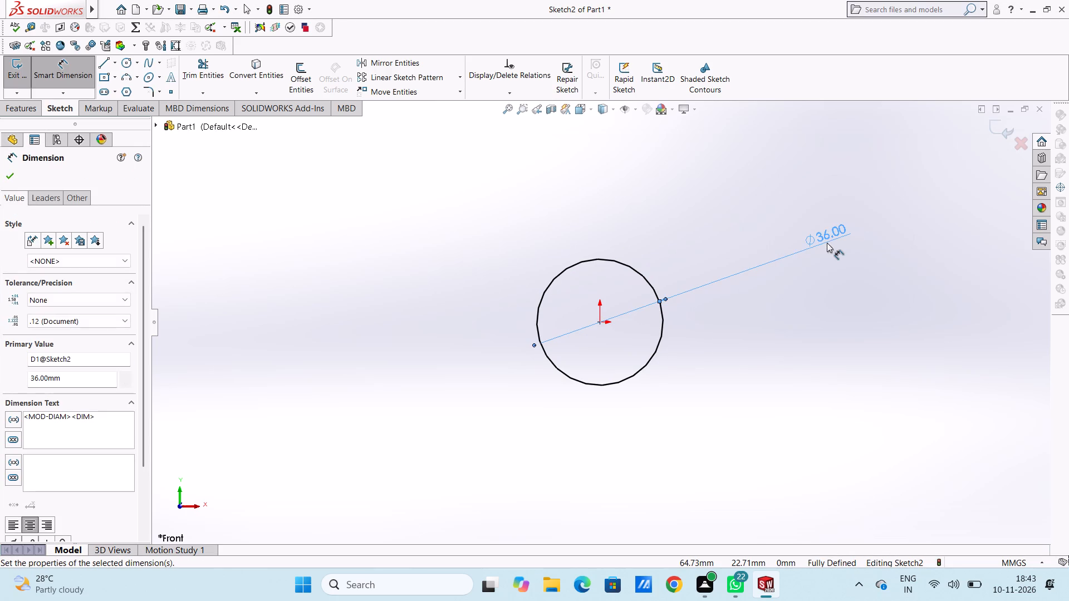
# Extrude the 36 mm circle on the Front Plane as a blind boss with a depth of 51 mm.
pyautogui.click(657, 183)
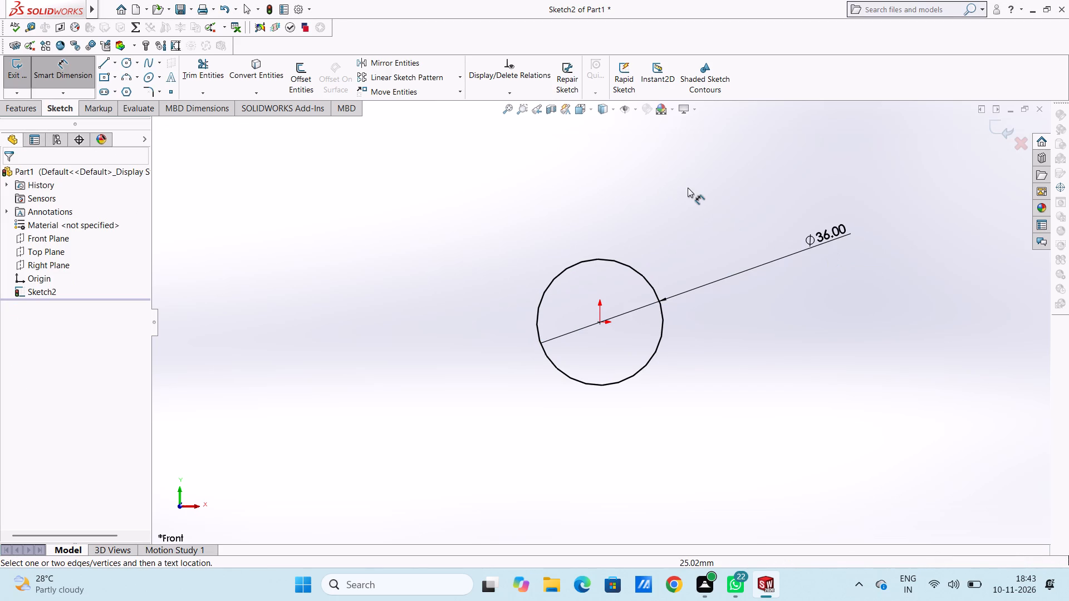
pyautogui.click(53, 82)
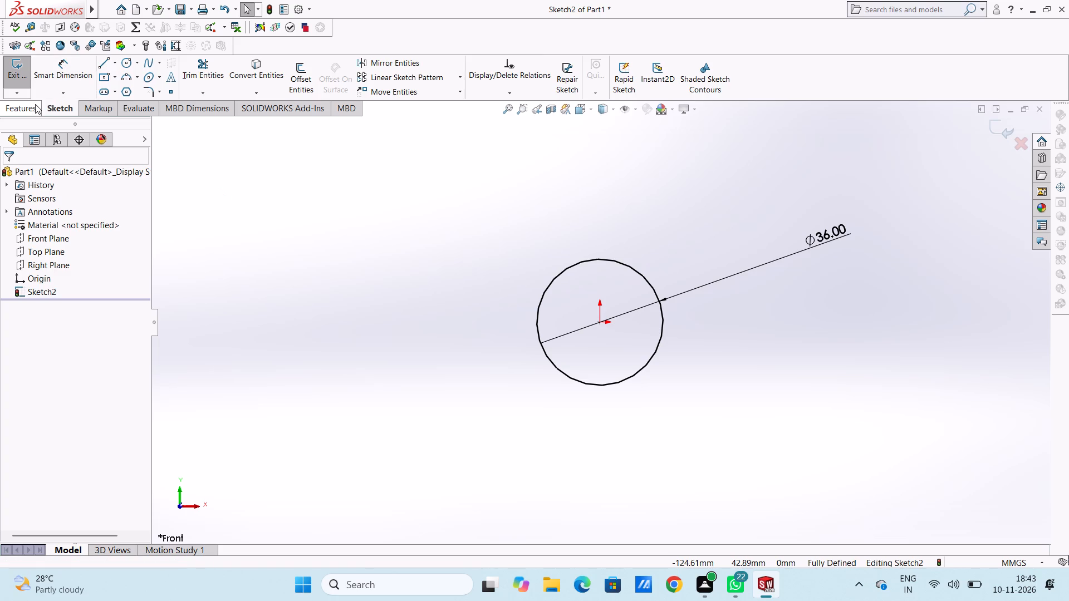
pyautogui.click(32, 106)
pyautogui.click(25, 71)
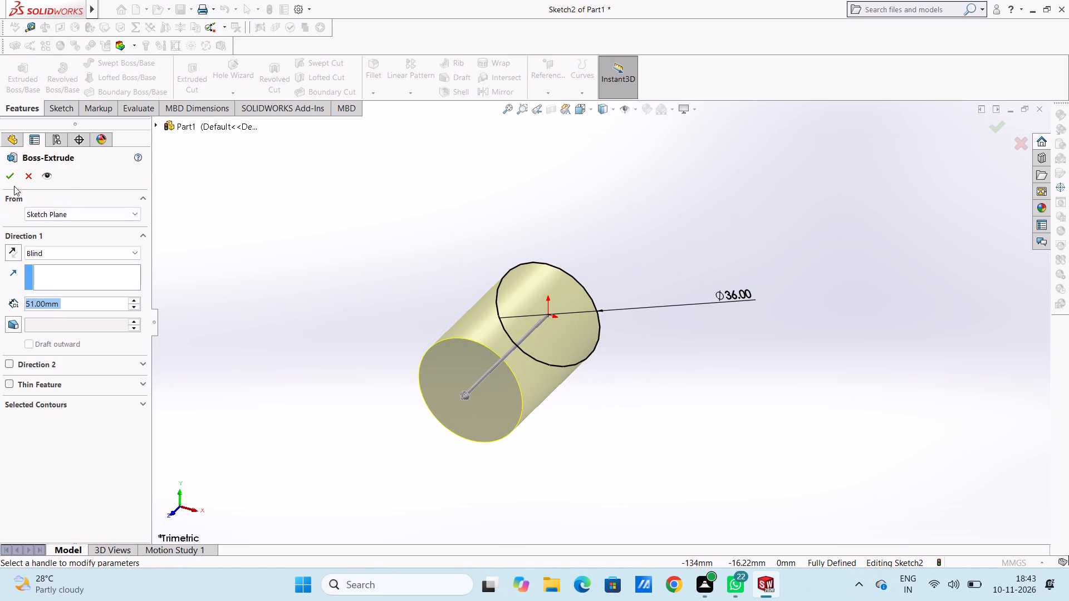
pyautogui.click(17, 174)
pyautogui.click(339, 266)
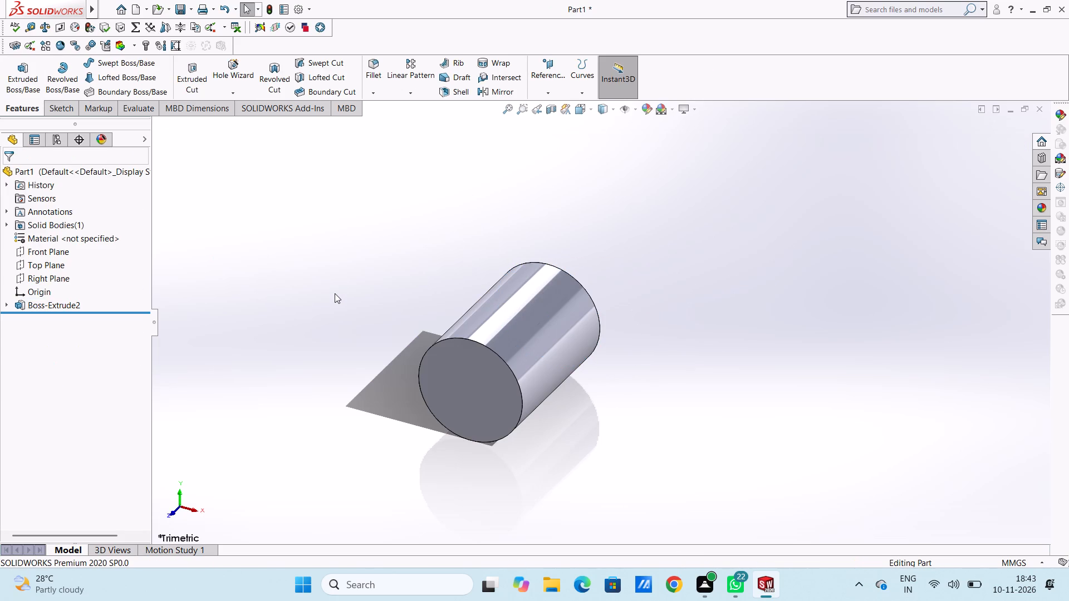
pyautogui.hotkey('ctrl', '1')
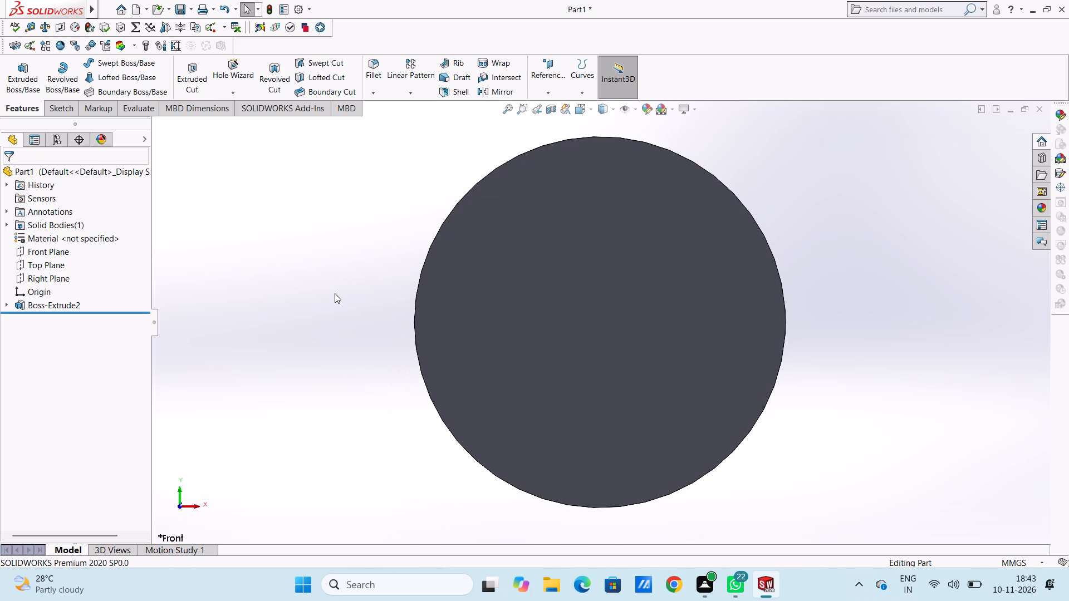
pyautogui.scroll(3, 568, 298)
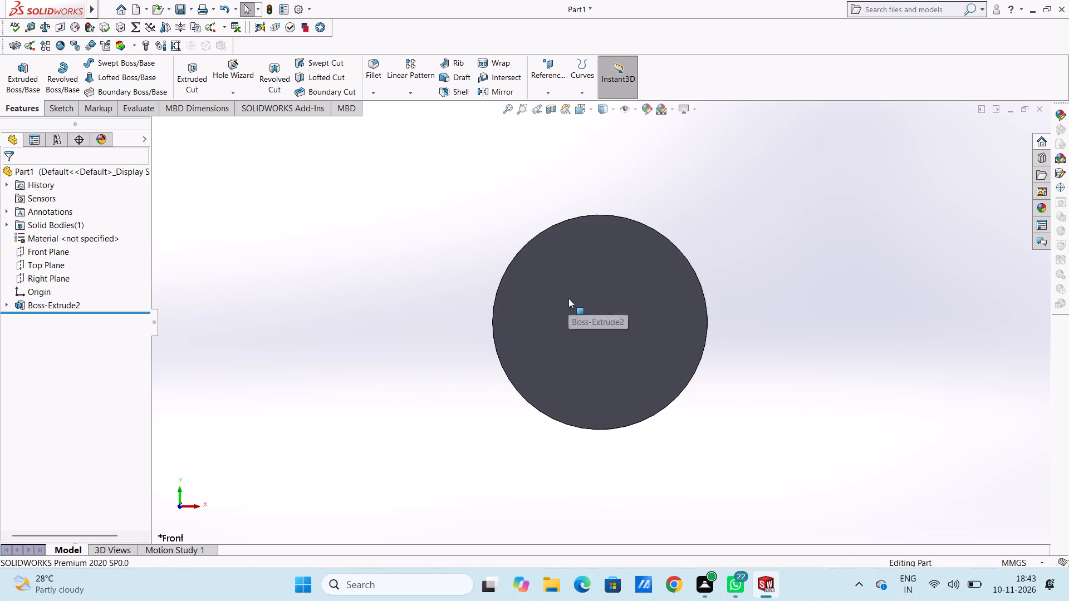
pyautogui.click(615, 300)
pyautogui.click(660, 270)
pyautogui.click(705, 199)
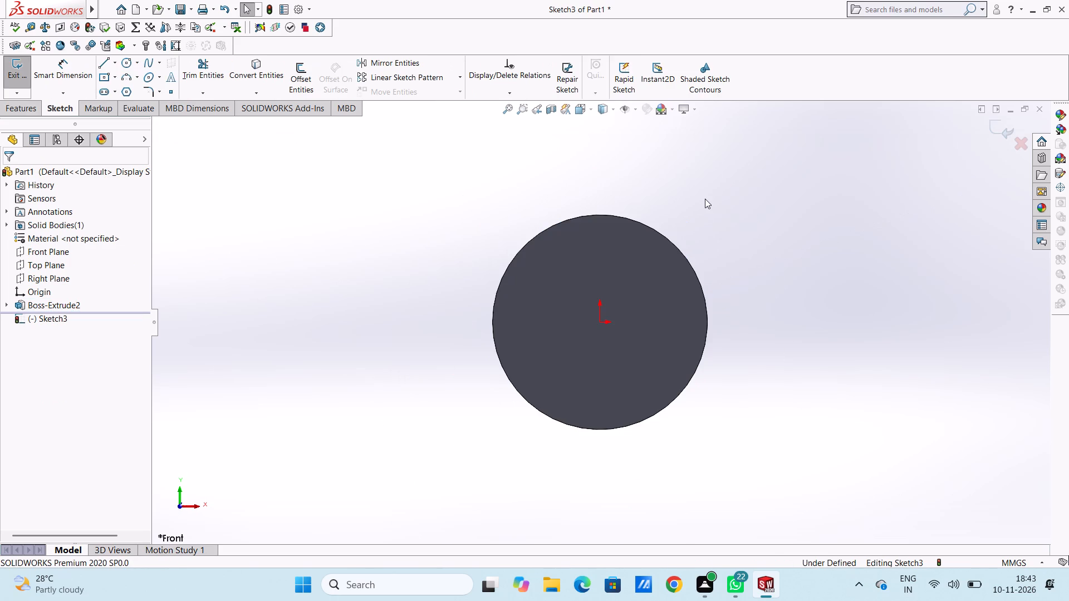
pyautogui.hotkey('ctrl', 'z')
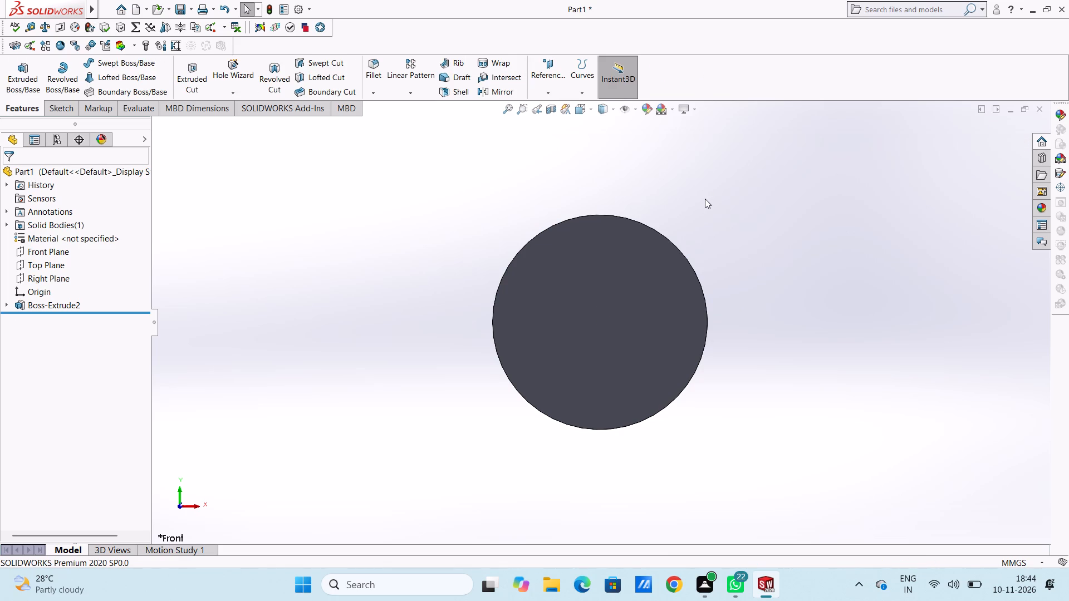
# Sketch a closed rectangle of lines on the Right Plane, about 25 mm high and 21 mm long, starting on the cylinder's end edge away from the origin.
pyautogui.hotkey('ctrl', '7')
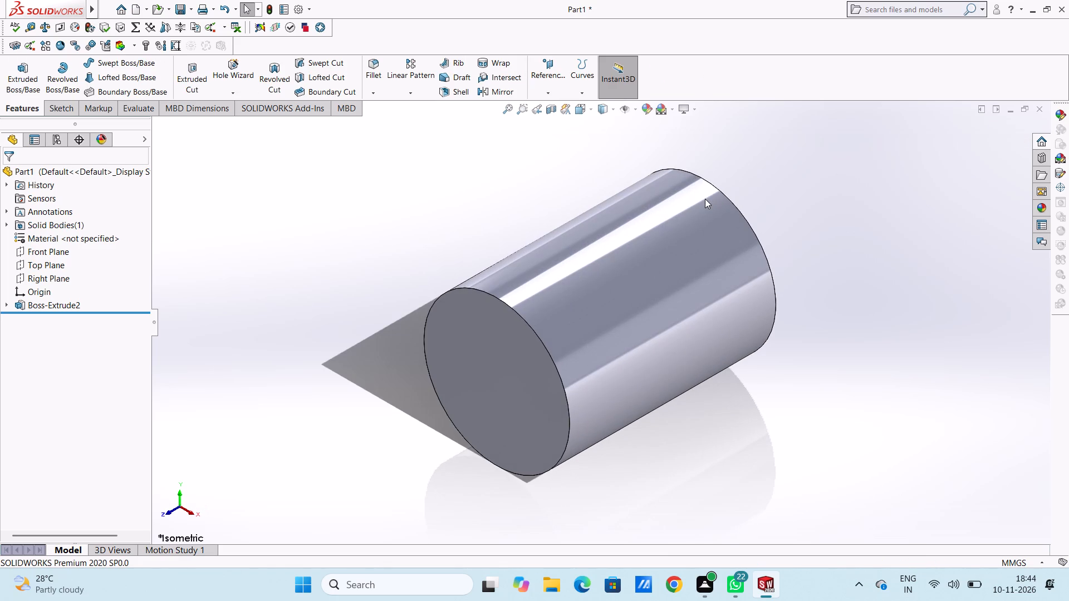
pyautogui.click(44, 279)
pyautogui.click(56, 262)
pyautogui.click(273, 268)
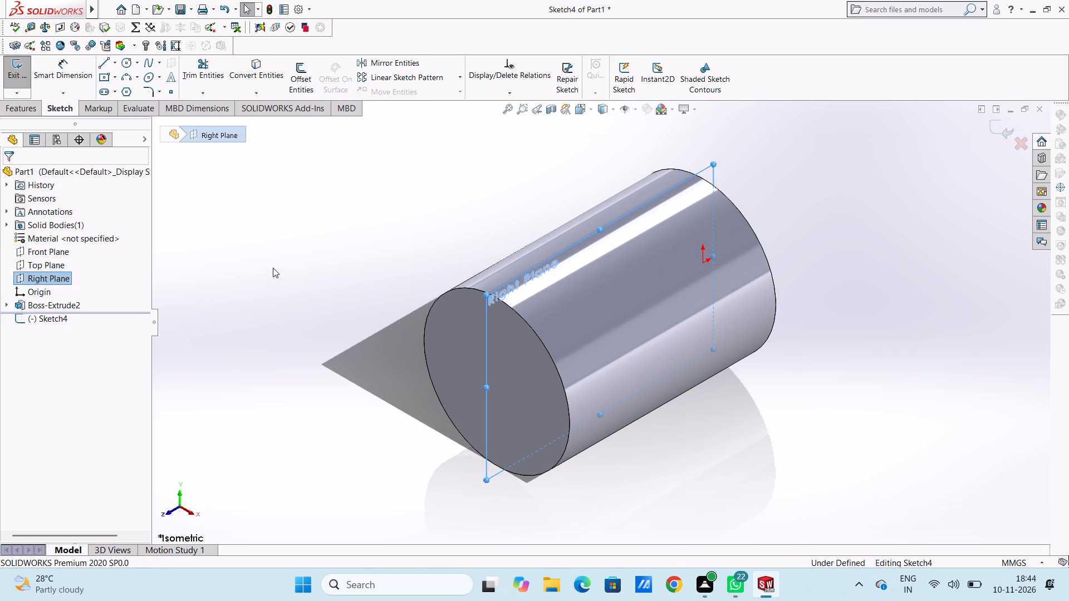
pyautogui.hotkey('ctrl', '4')
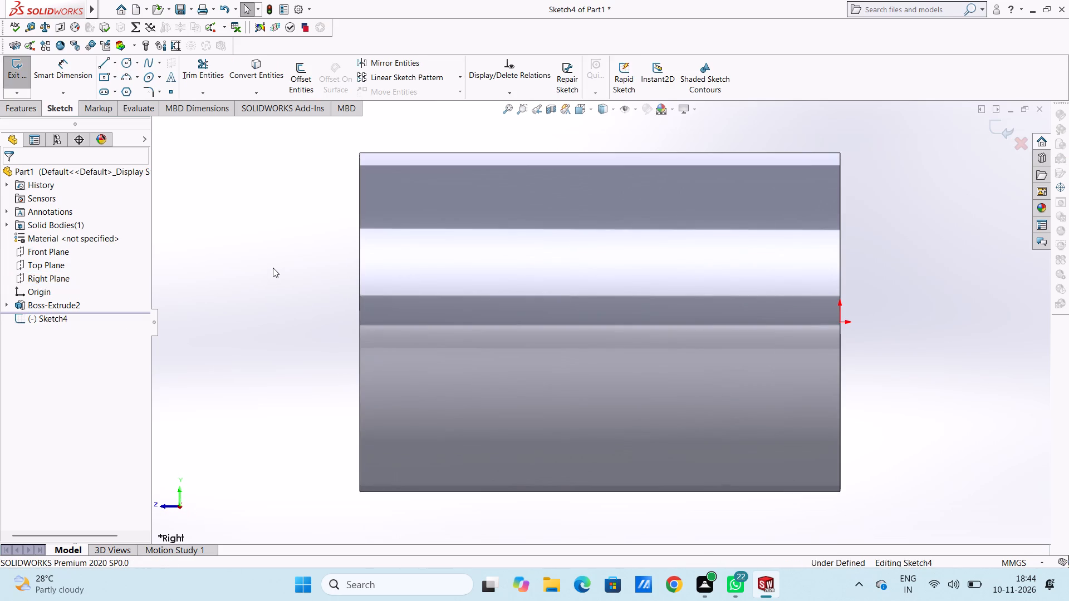
pyautogui.scroll(3, 564, 262)
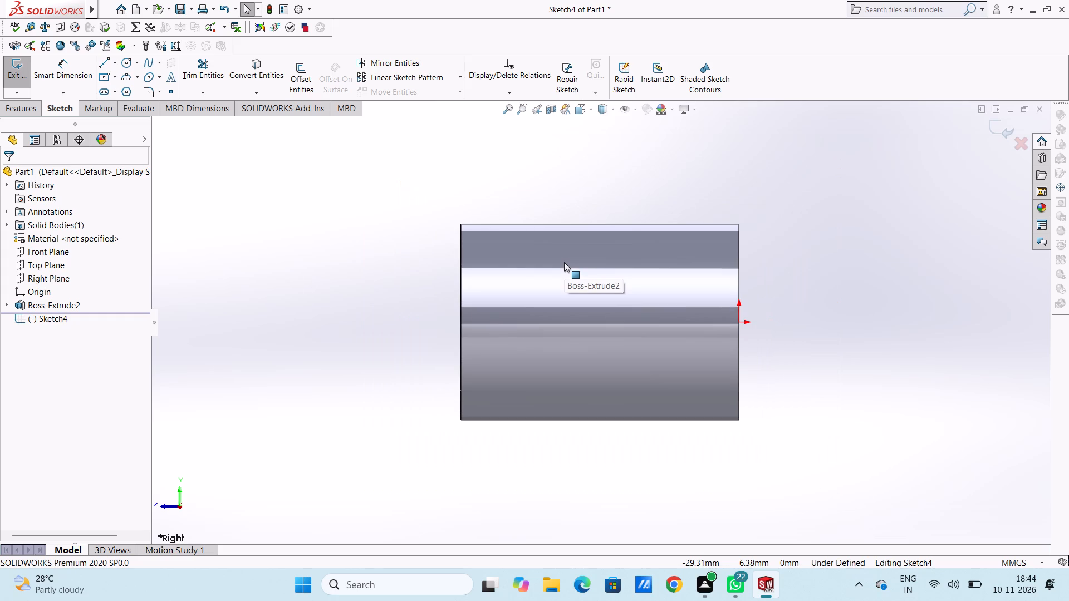
pyautogui.click(109, 65)
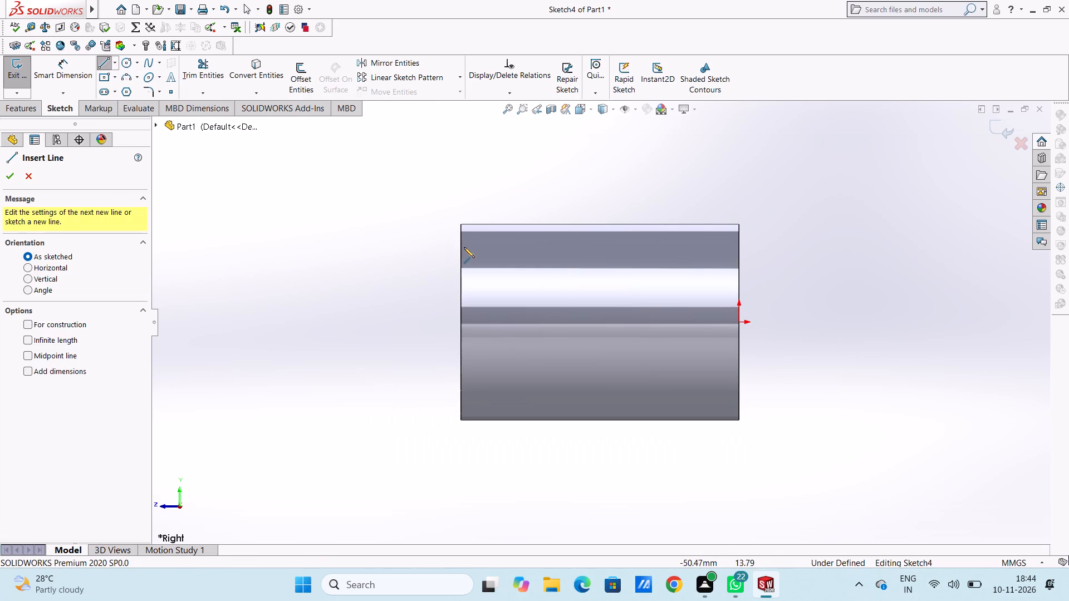
pyautogui.click(460, 240)
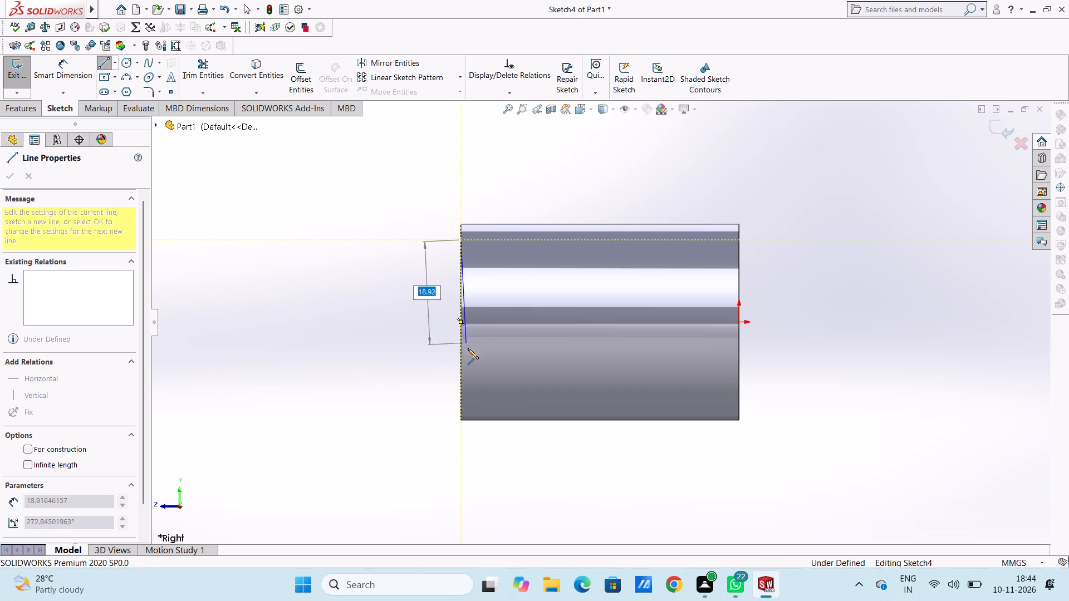
pyautogui.click(460, 377)
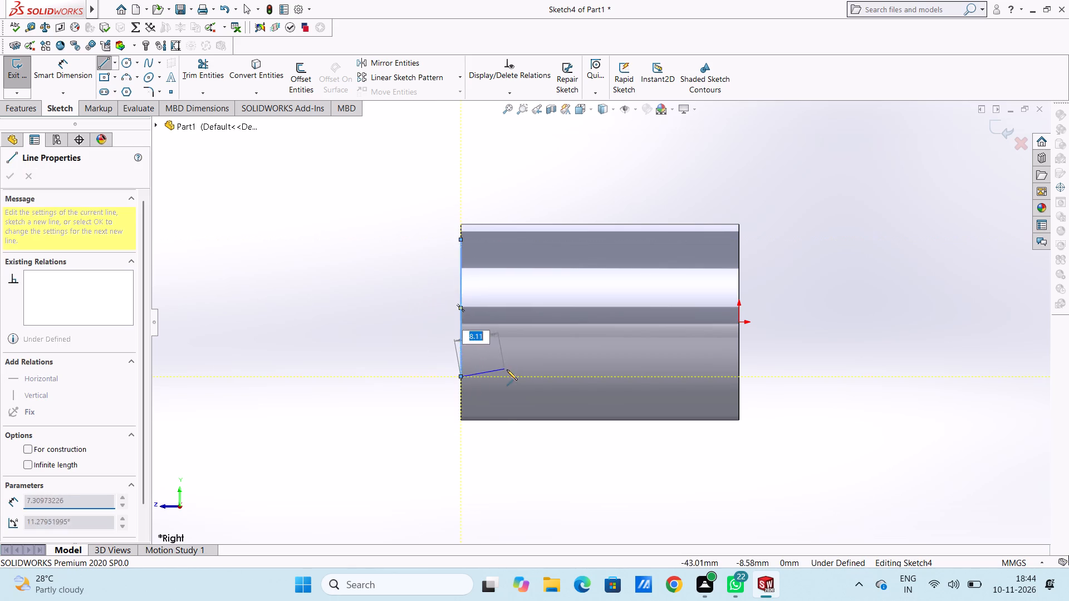
pyautogui.click(573, 376)
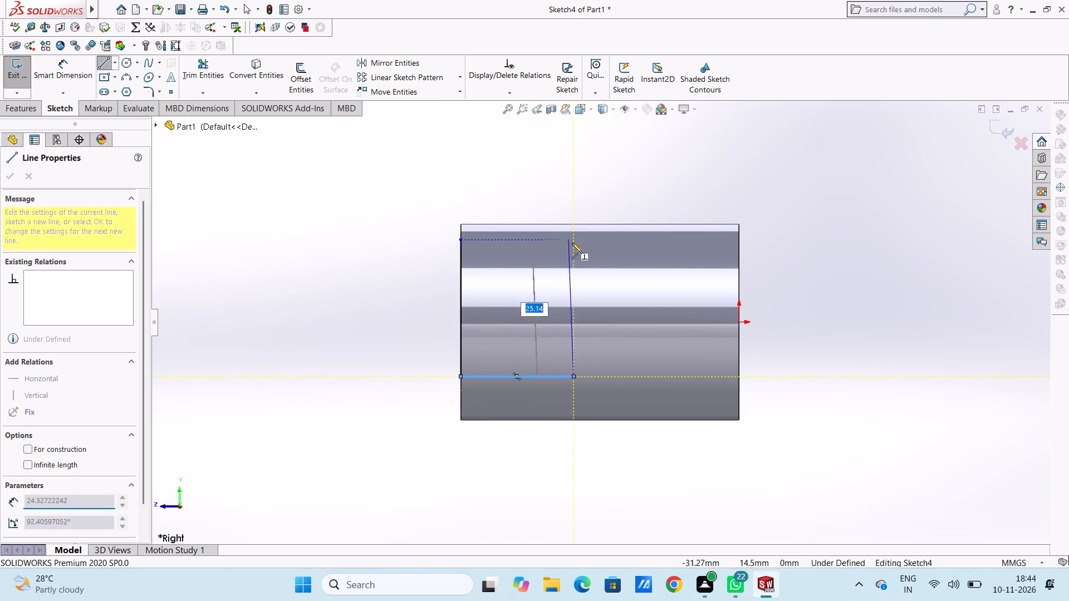
pyautogui.click(574, 240)
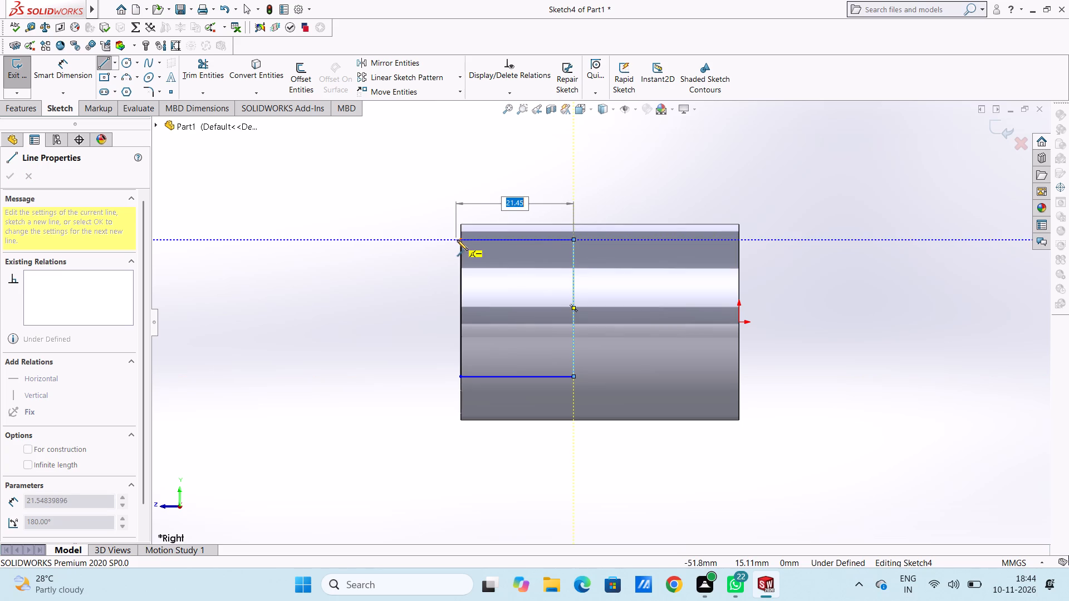
pyautogui.click(460, 240)
pyautogui.rightClick(317, 198)
pyautogui.click(337, 205)
pyautogui.click(335, 218)
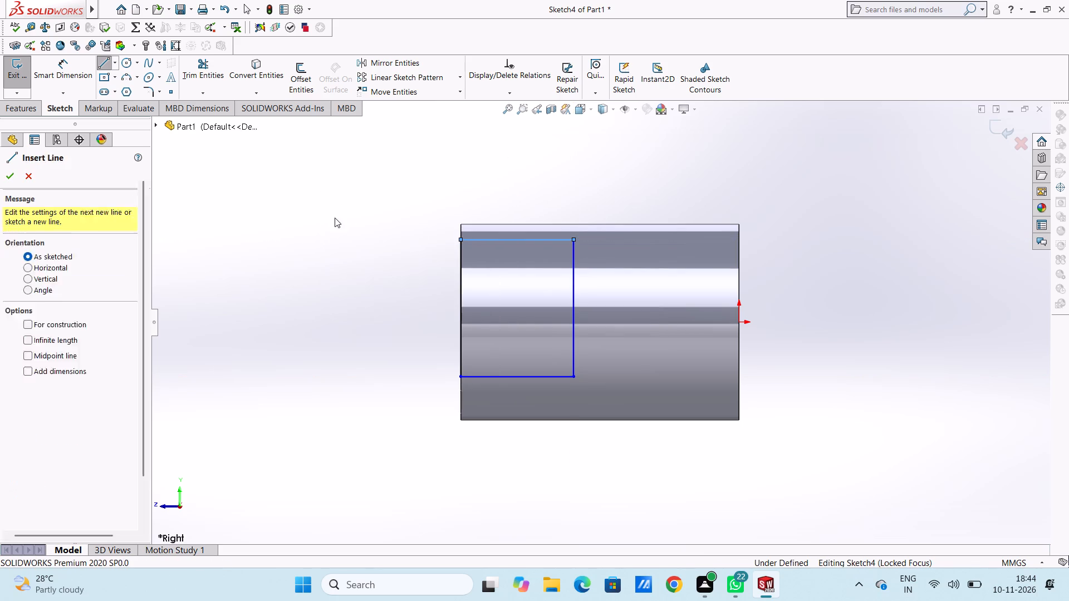
# Dimension the rectangle's vertical side on the cylinder's end edge with a height of 24 mm.
pyautogui.click(76, 64)
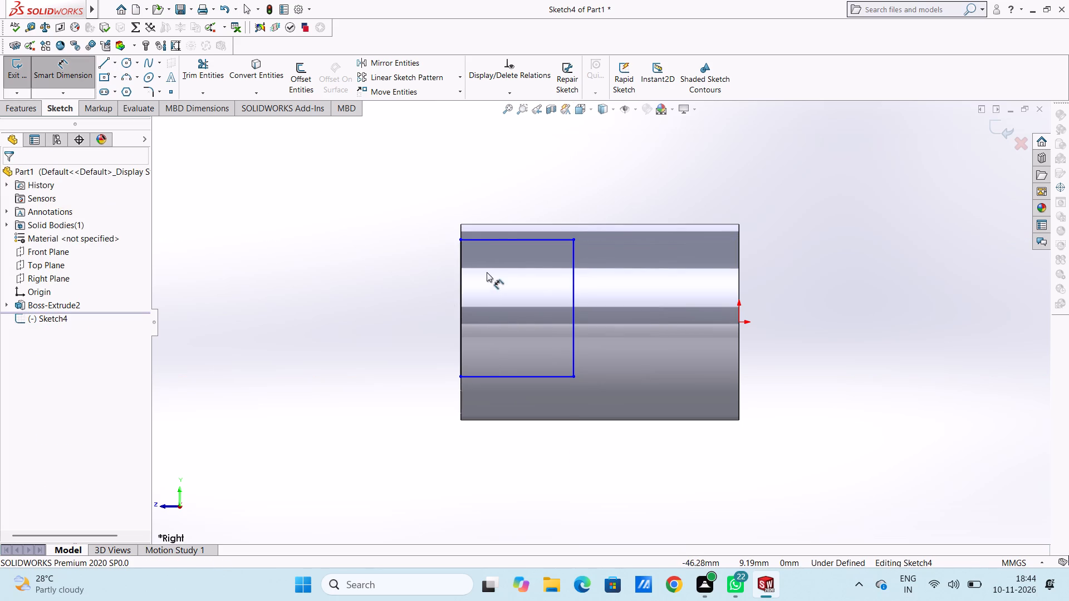
pyautogui.click(464, 272)
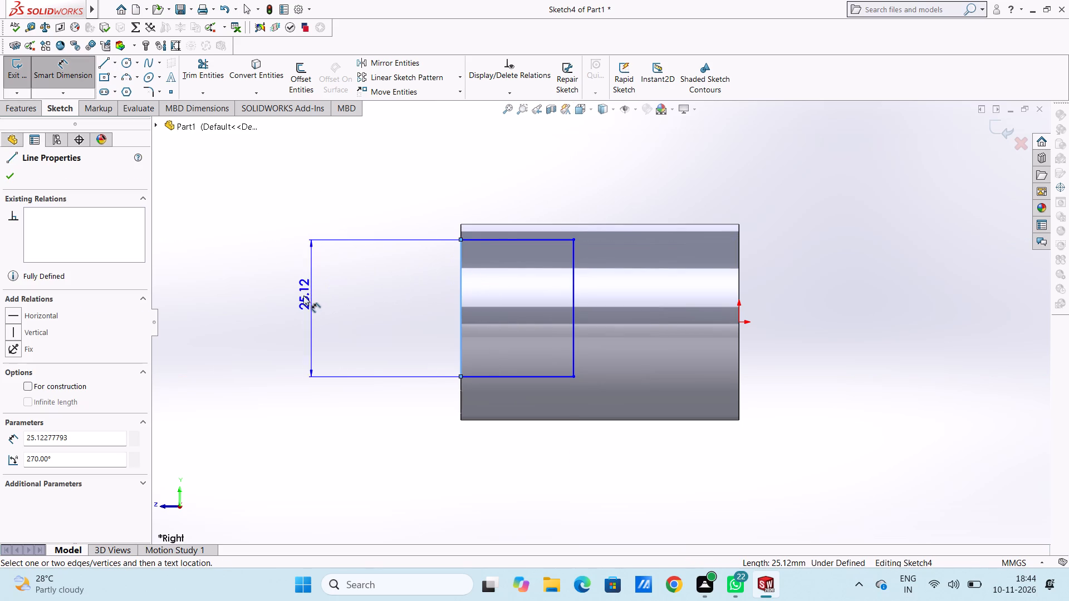
pyautogui.click(300, 295)
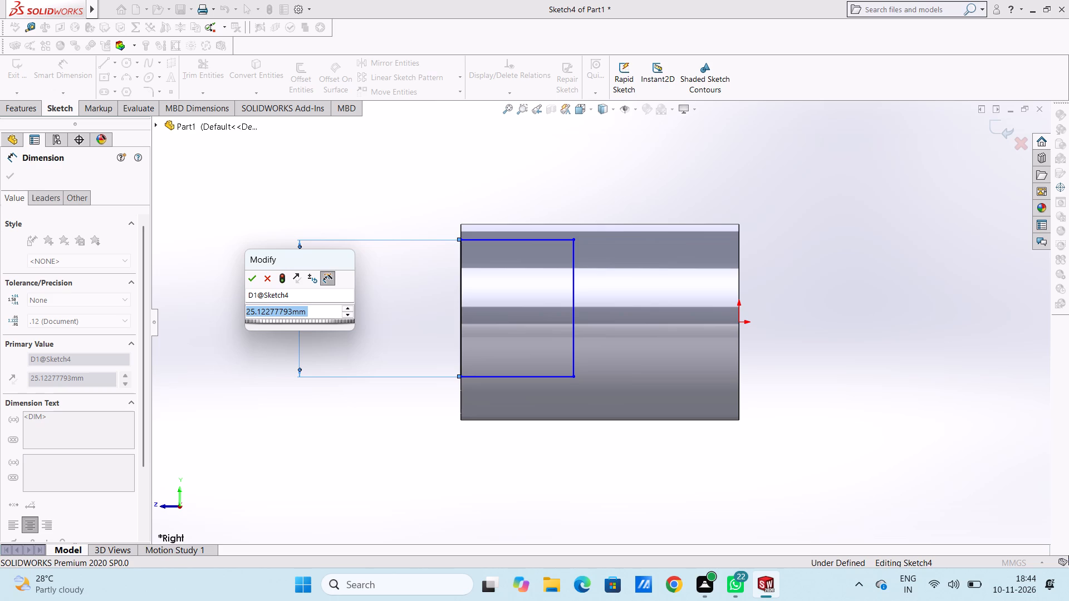
pyautogui.write('24')
pyautogui.press('Return')
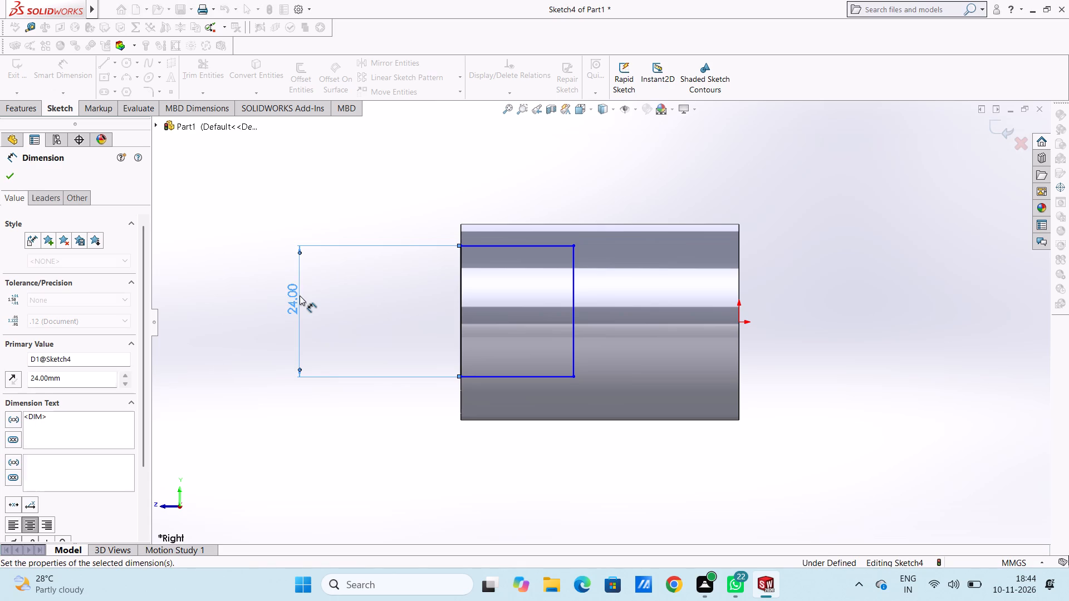
pyautogui.click(400, 189)
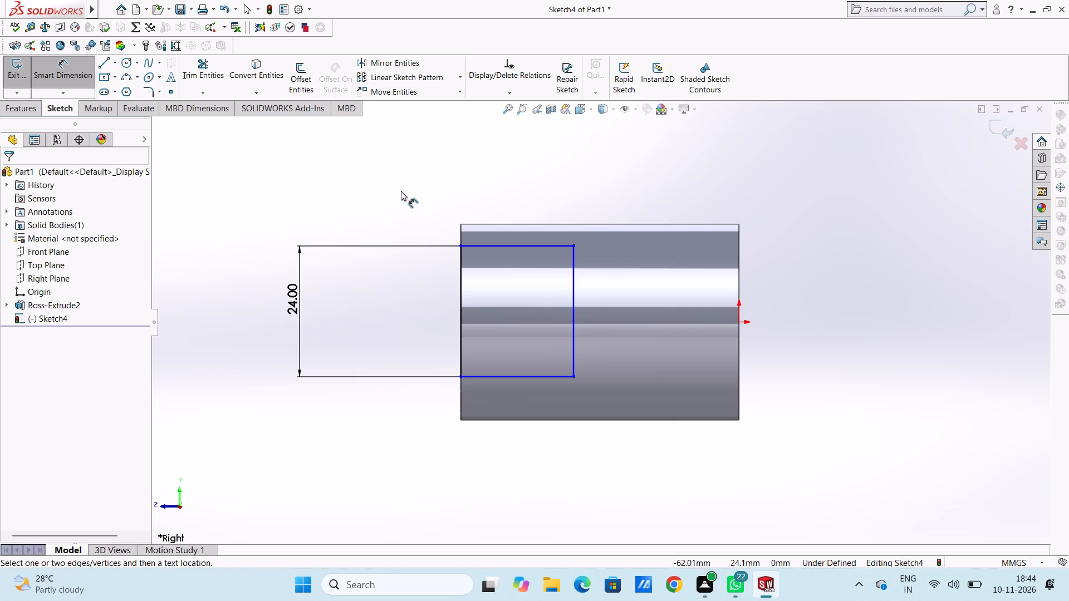
# Dimension the rectangle's upper horizontal side with a length of 29.50 mm.
pyautogui.click(506, 244)
pyautogui.click(379, 167)
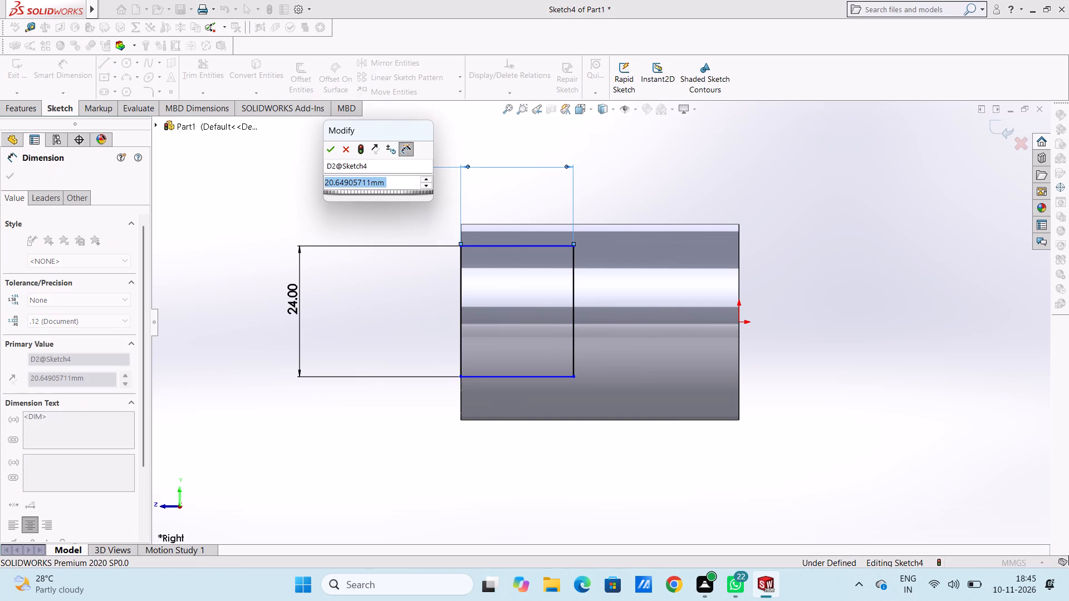
pyautogui.press('2')
pyautogui.write('9.50')
pyautogui.press('Return')
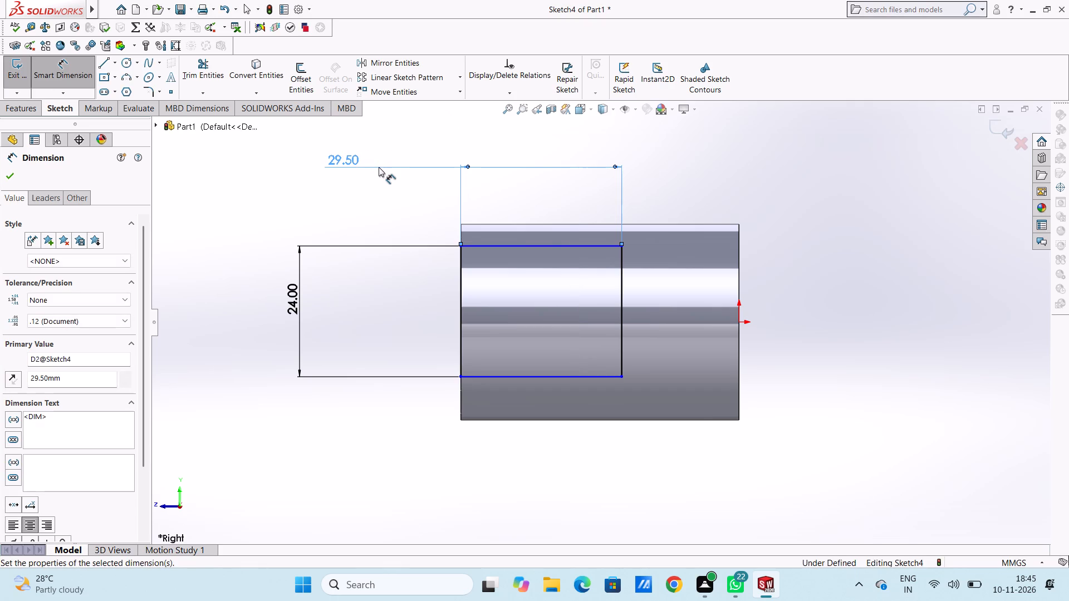
pyautogui.click(384, 190)
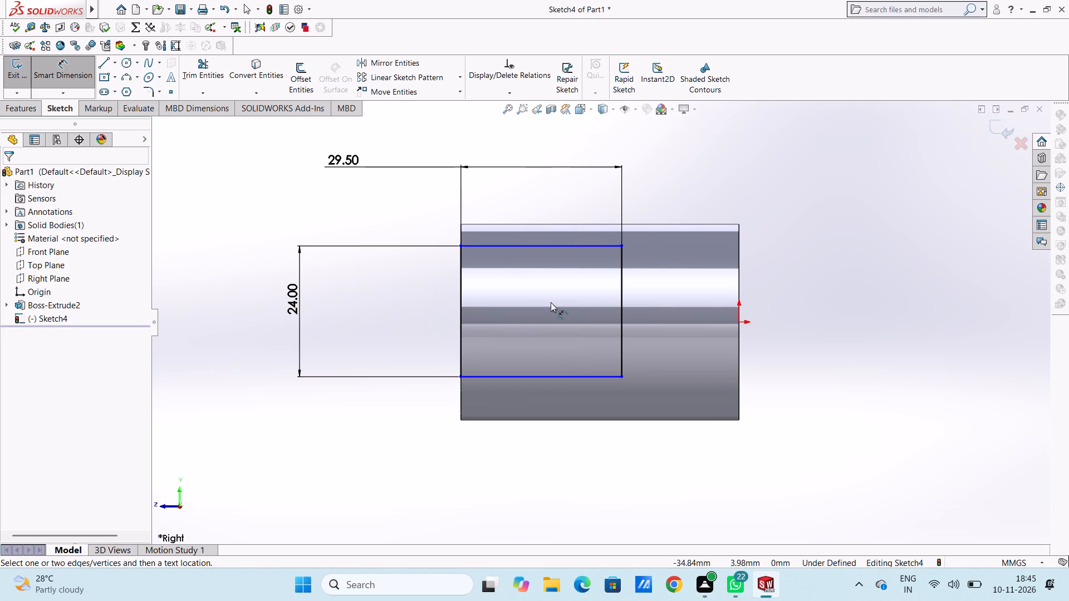
# Dimension the vertical distance between the rectangle's upper corner on the end edge and the origin as 12 mm.
pyautogui.click(460, 247)
pyautogui.click(740, 322)
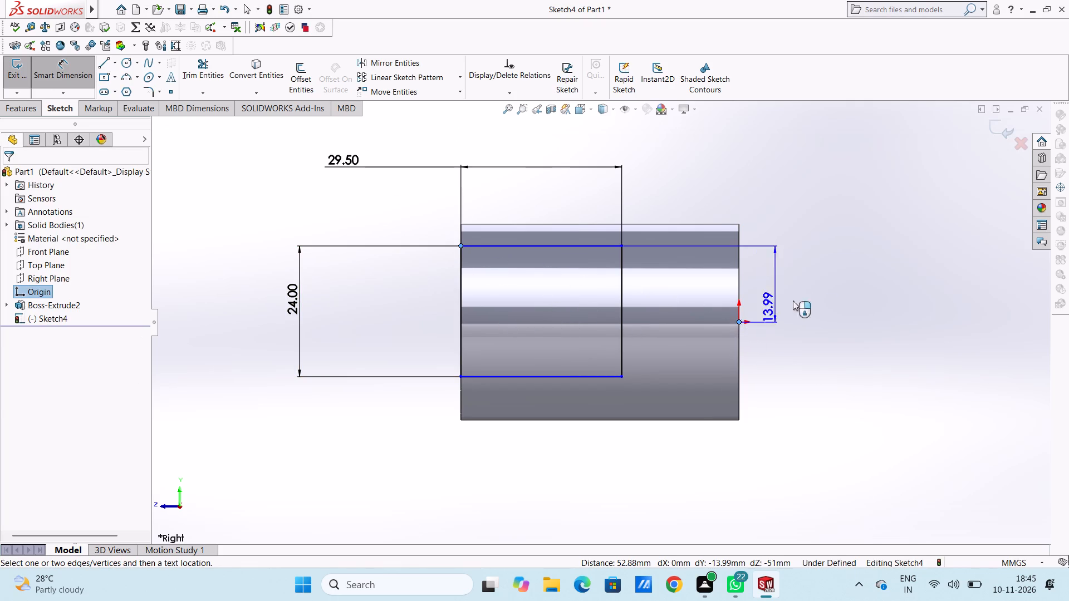
pyautogui.click(941, 290)
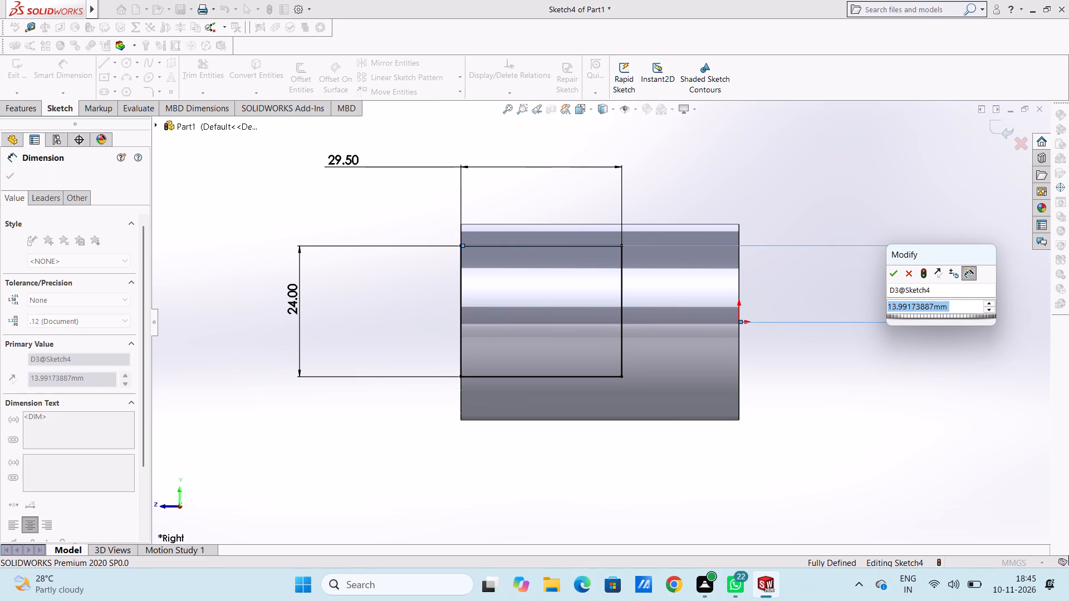
pyautogui.write('12')
pyautogui.press('Return')
pyautogui.click(853, 237)
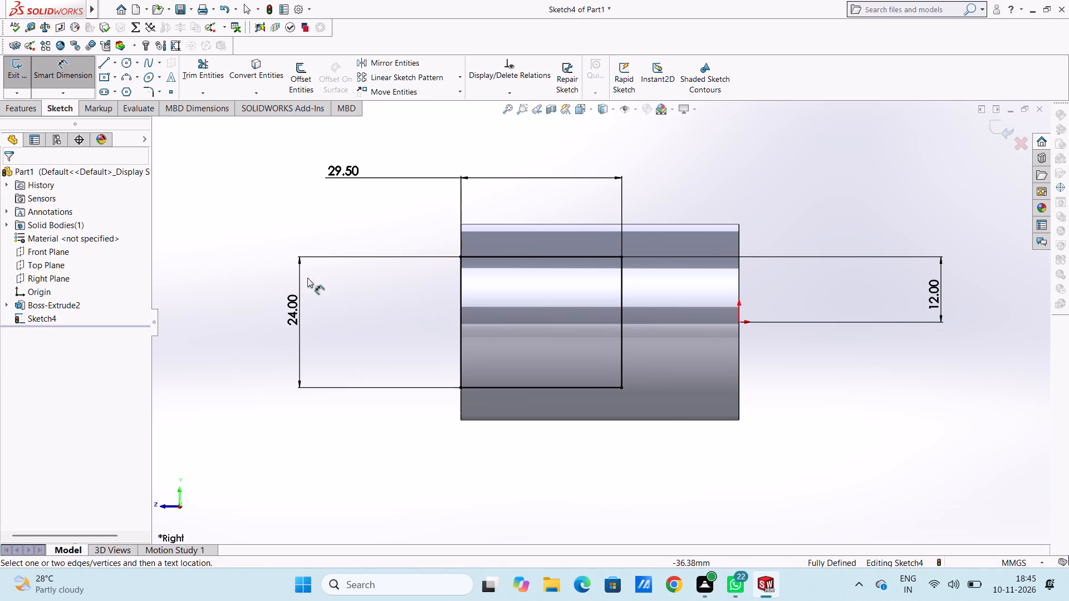
pyautogui.click(78, 72)
# Cut-extrude the 24 × 29.5 mm rectangle with the Through All - Both end condition to form the slot through the cylinder's end.
pyautogui.click(26, 107)
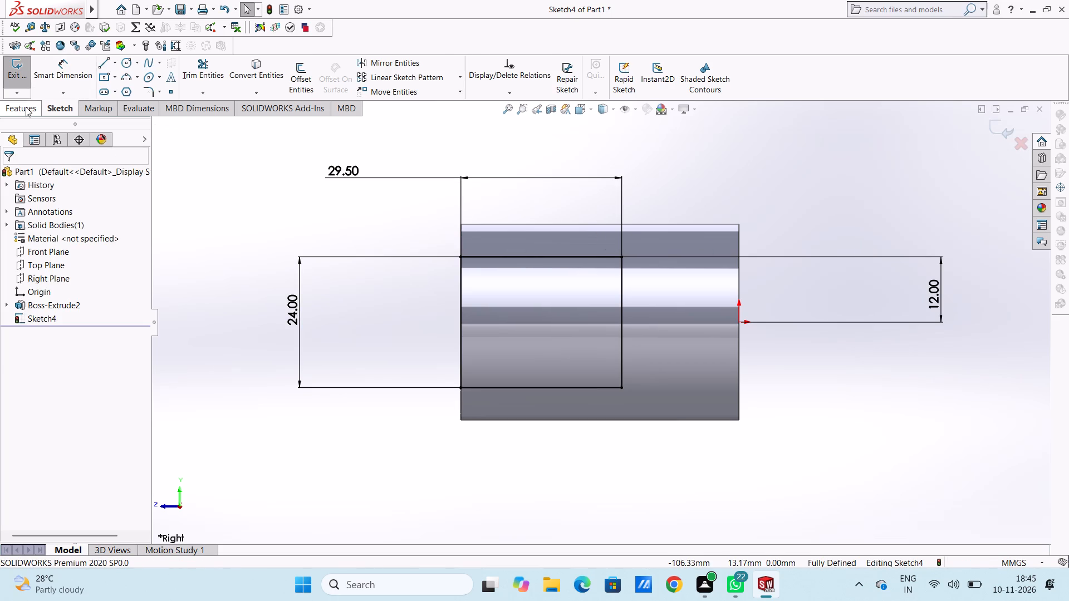
pyautogui.click(196, 72)
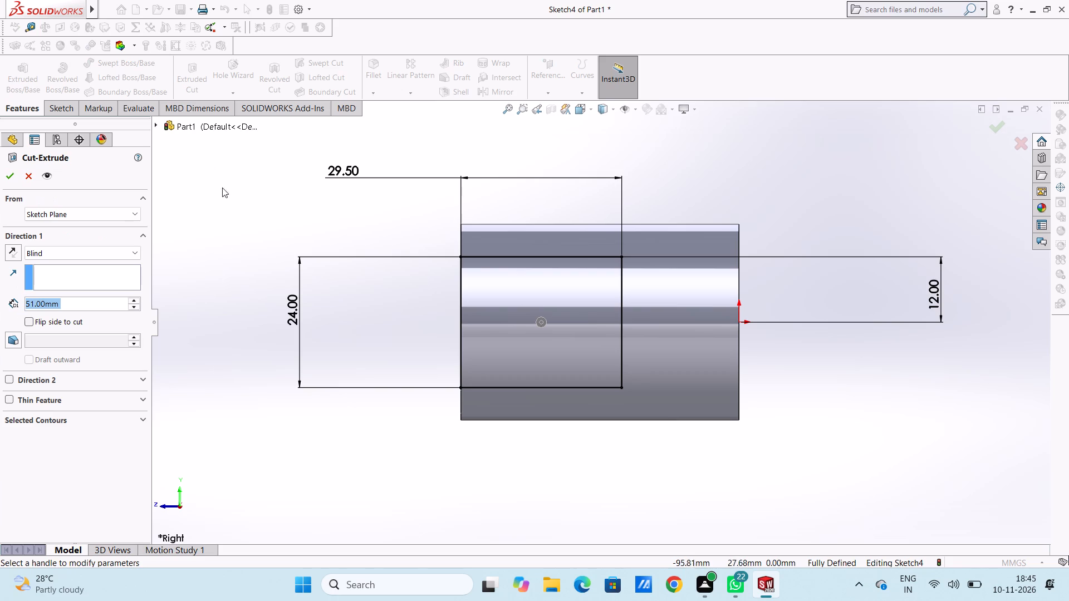
pyautogui.moveTo(253, 255); pyautogui.dragTo(296, 237, button='middle')
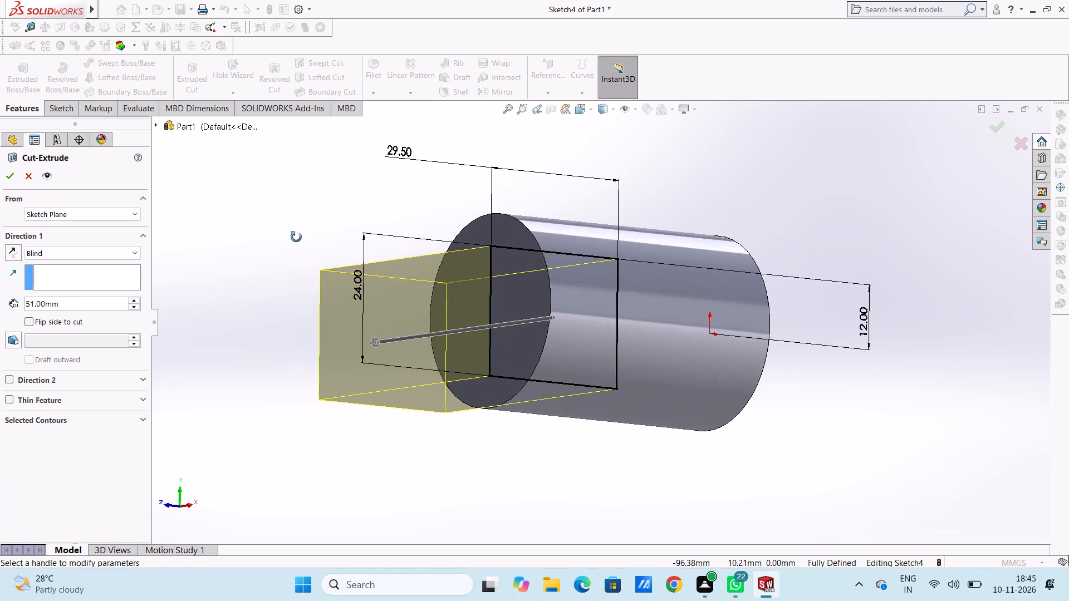
pyautogui.moveTo(296, 237); pyautogui.dragTo(293, 241, button='middle')
pyautogui.click(87, 247)
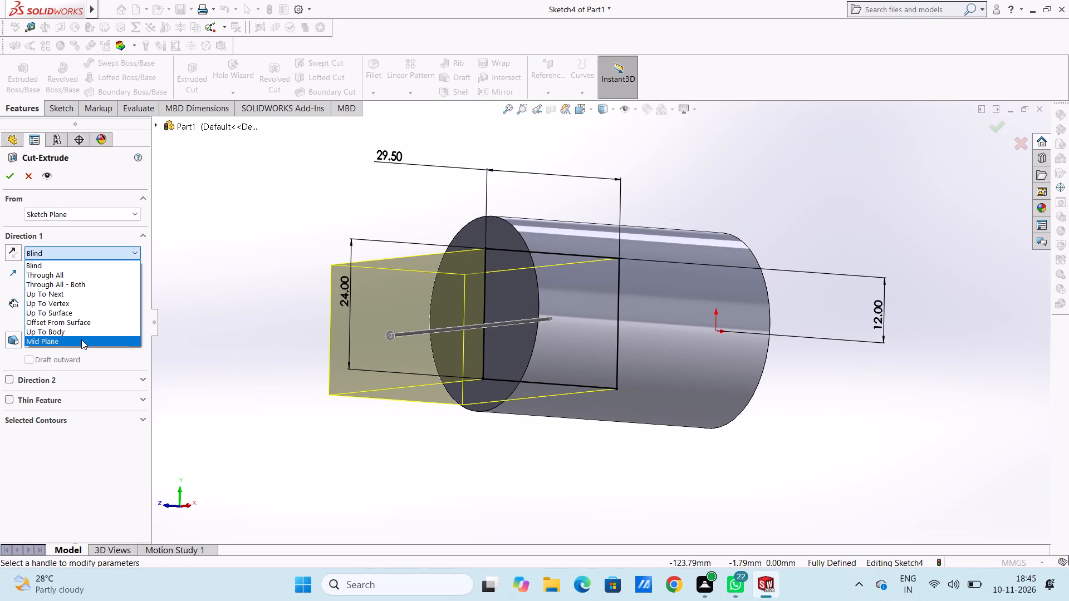
pyautogui.click(87, 283)
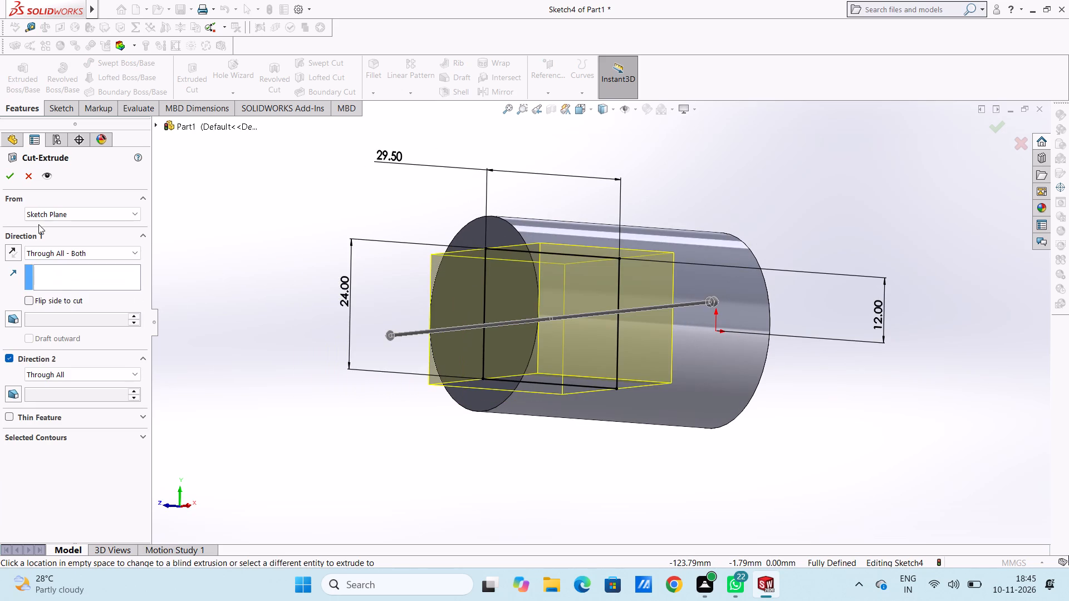
pyautogui.click(9, 178)
pyautogui.click(243, 237)
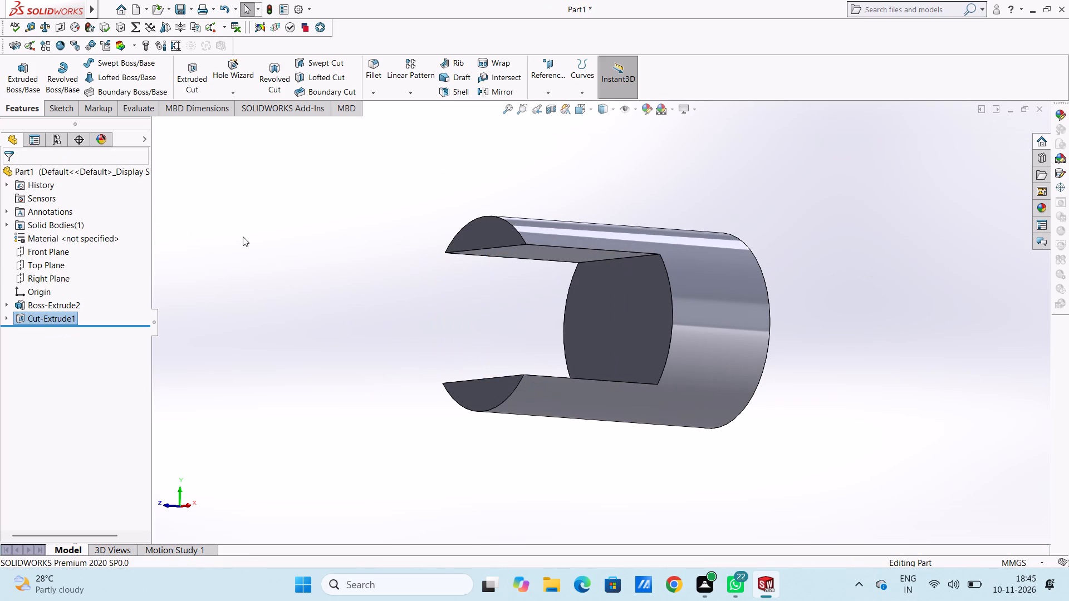
# Start a sketch on the slot's floor face and draw a circle about 36 mm in diameter centred on the origin, meeting the cylinder's outline.
pyautogui.moveTo(317, 280); pyautogui.dragTo(276, 337, button='middle')
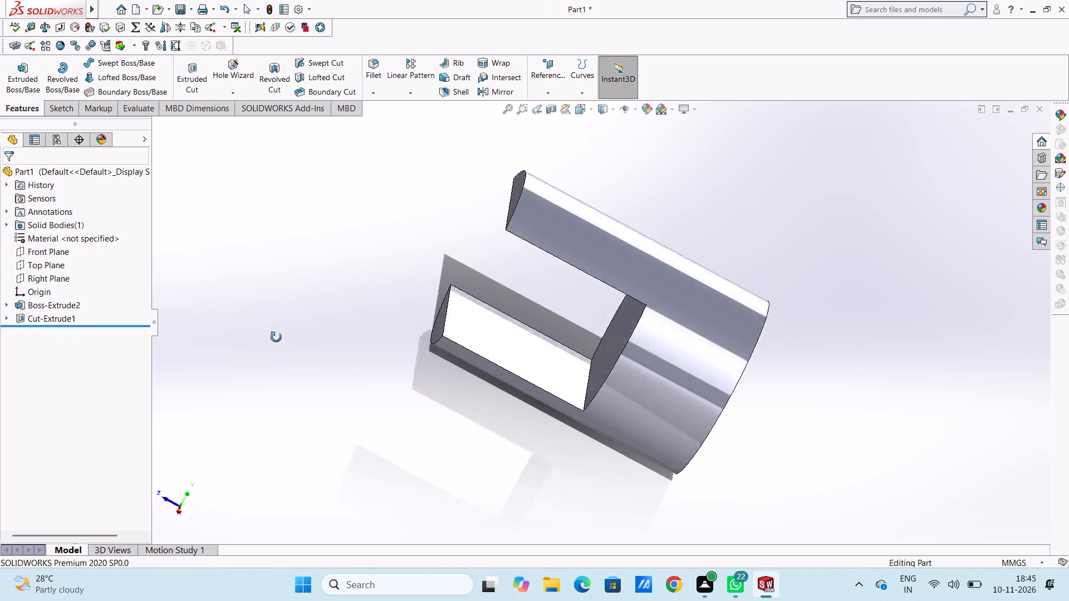
pyautogui.moveTo(276, 337); pyautogui.dragTo(287, 328, button='middle')
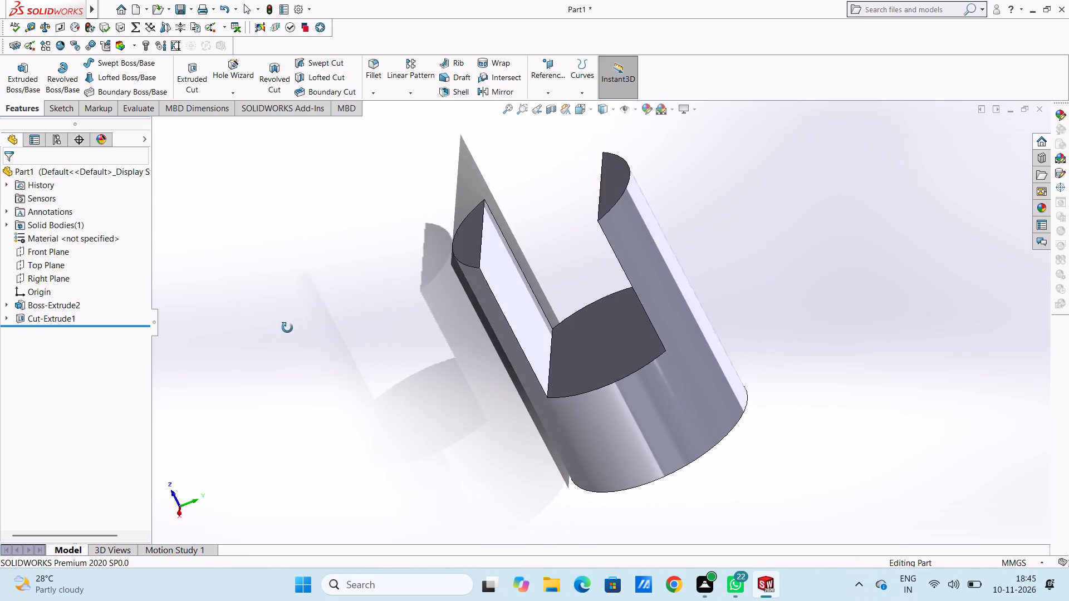
pyautogui.moveTo(287, 328); pyautogui.dragTo(288, 328, button='middle')
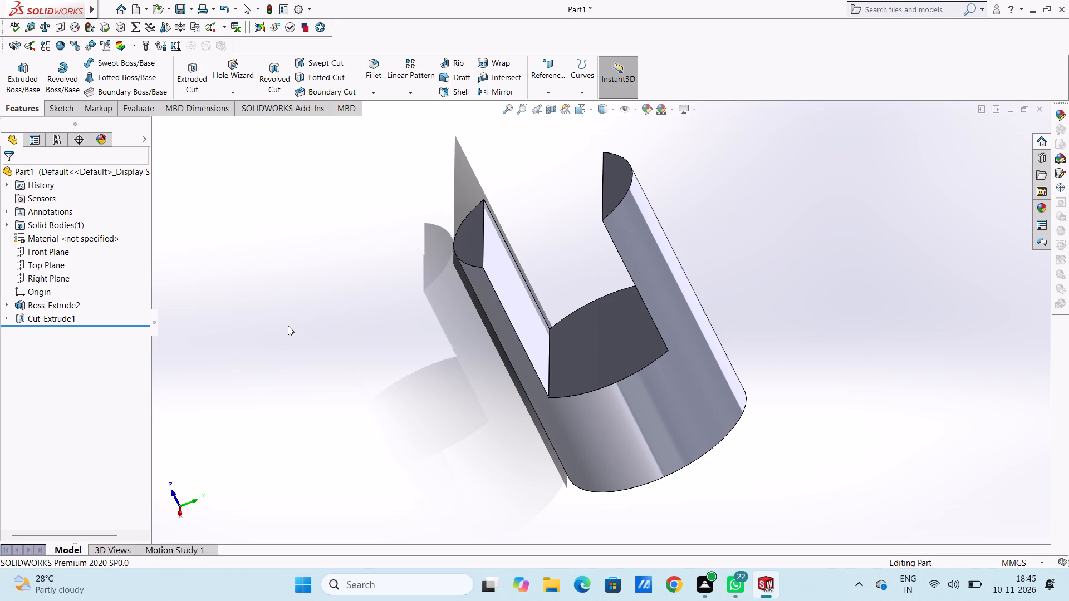
pyautogui.hotkey('ctrl', '1')
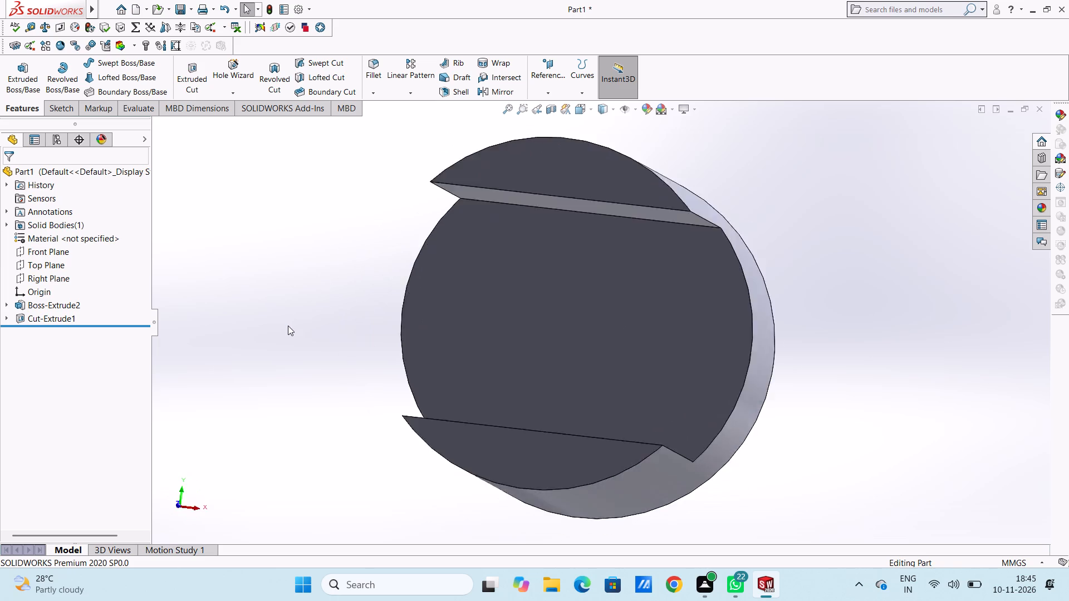
pyautogui.click(567, 344)
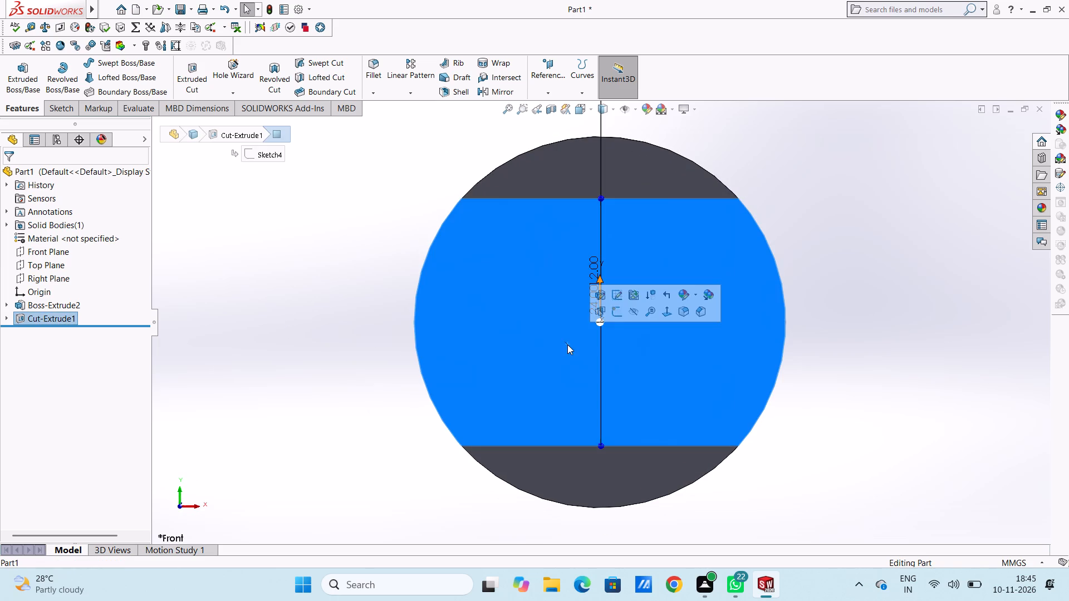
pyautogui.click(616, 315)
pyautogui.click(361, 300)
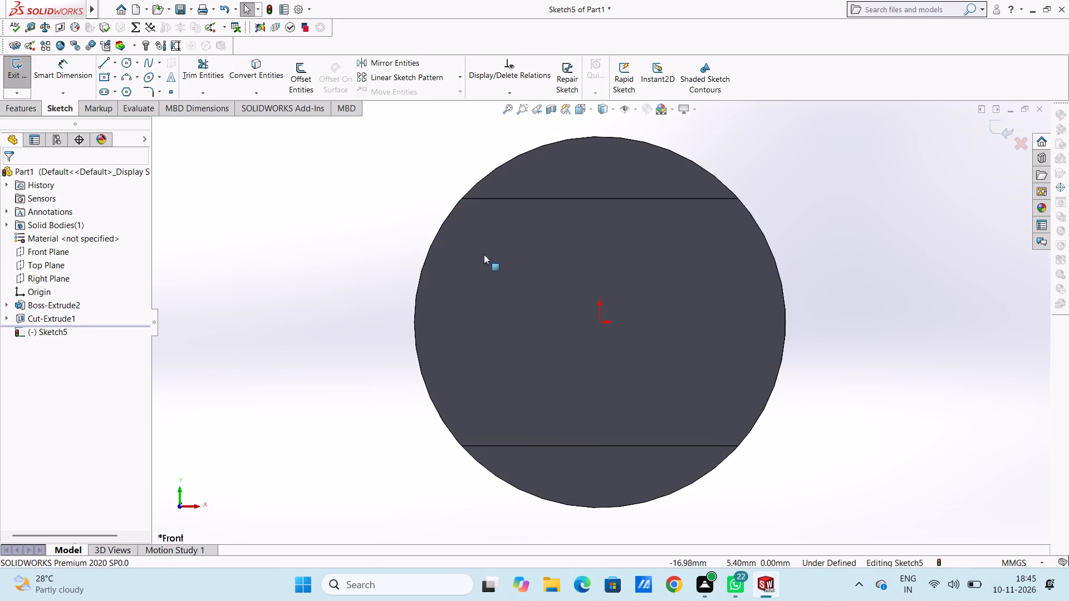
pyautogui.scroll(4, 689, 193)
pyautogui.scroll(-1, 660, 235)
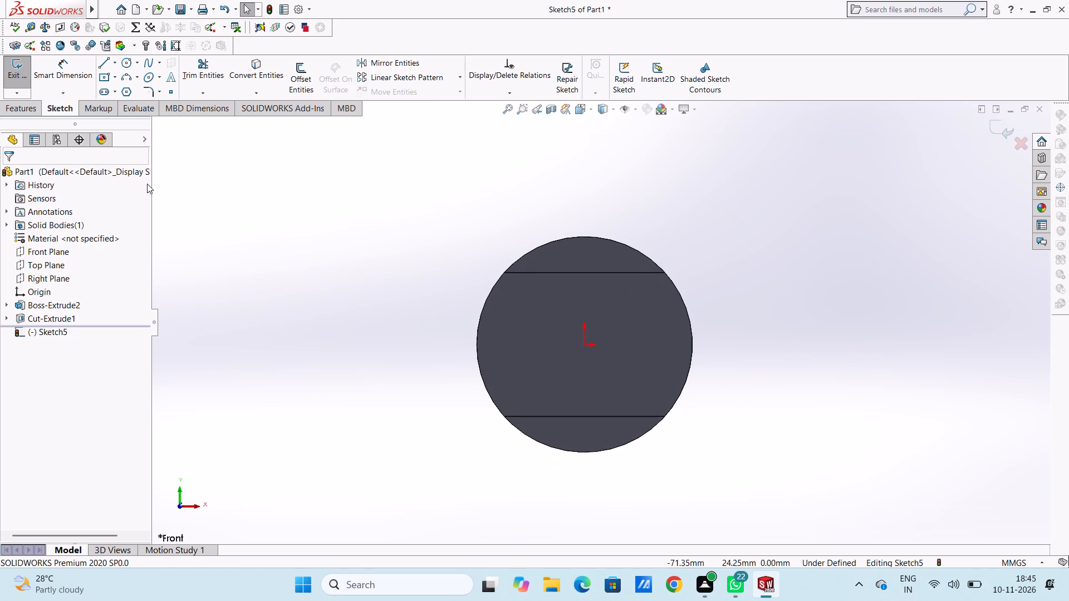
pyautogui.click(124, 63)
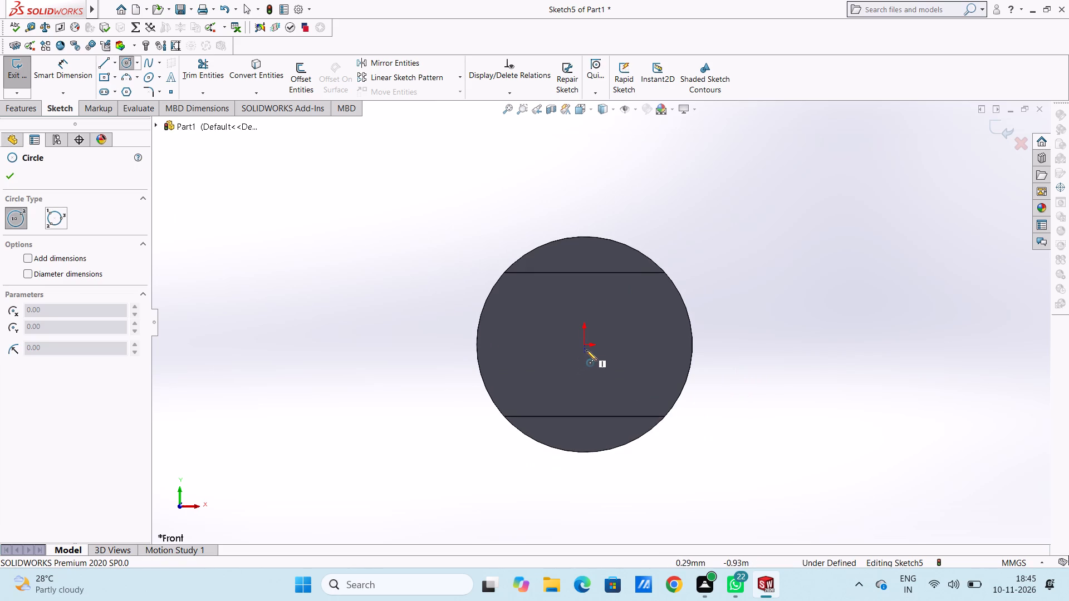
pyautogui.click(585, 347)
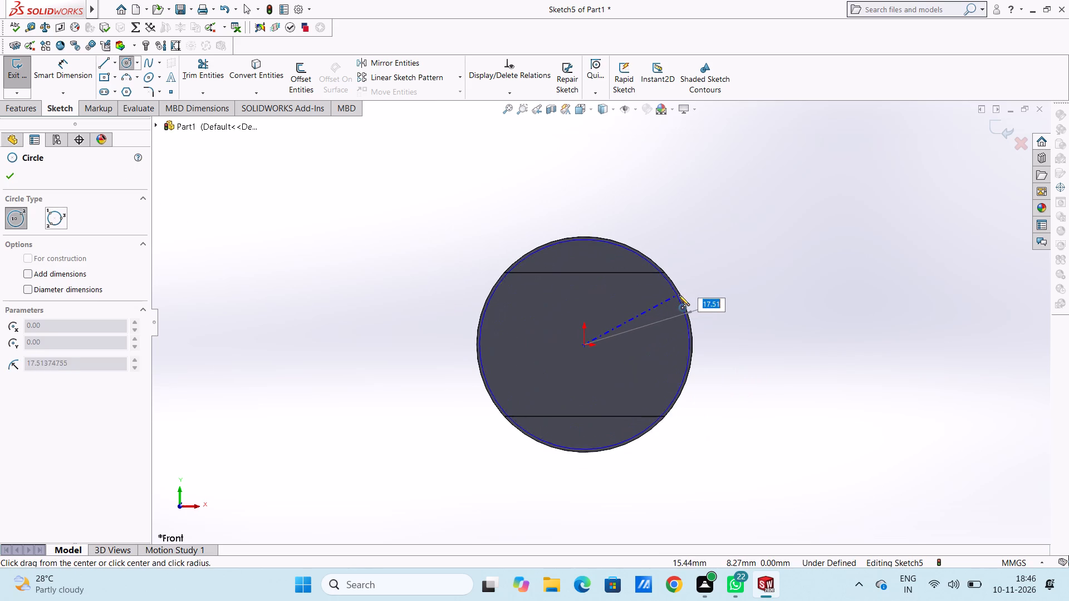
pyautogui.click(680, 295)
pyautogui.rightClick(762, 210)
pyautogui.click(776, 217)
pyautogui.click(752, 242)
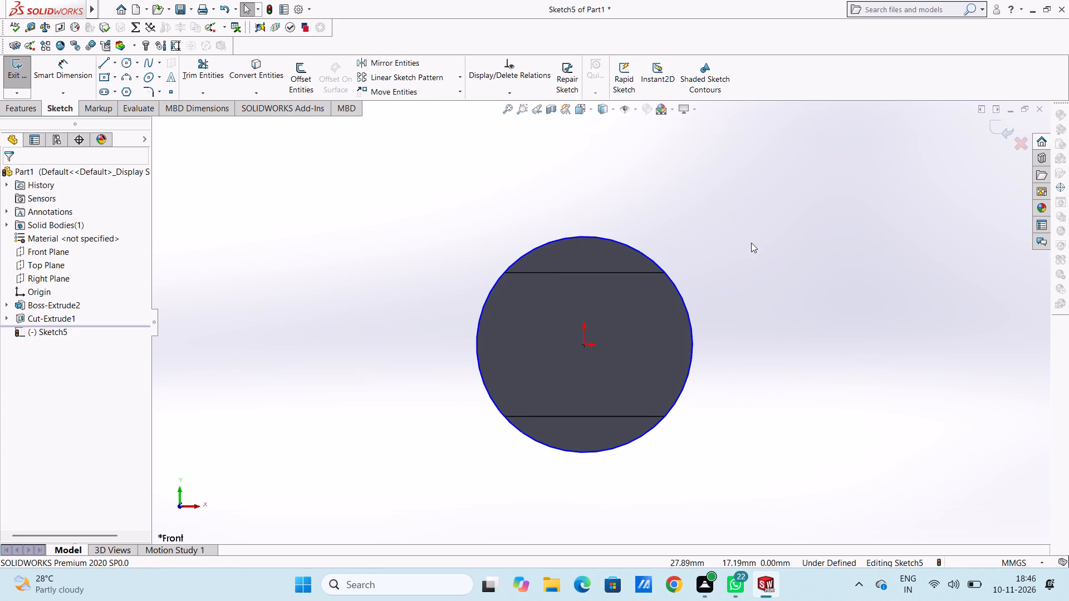
# Dimension the diameter of the circle on the slot's floor.
pyautogui.click(82, 63)
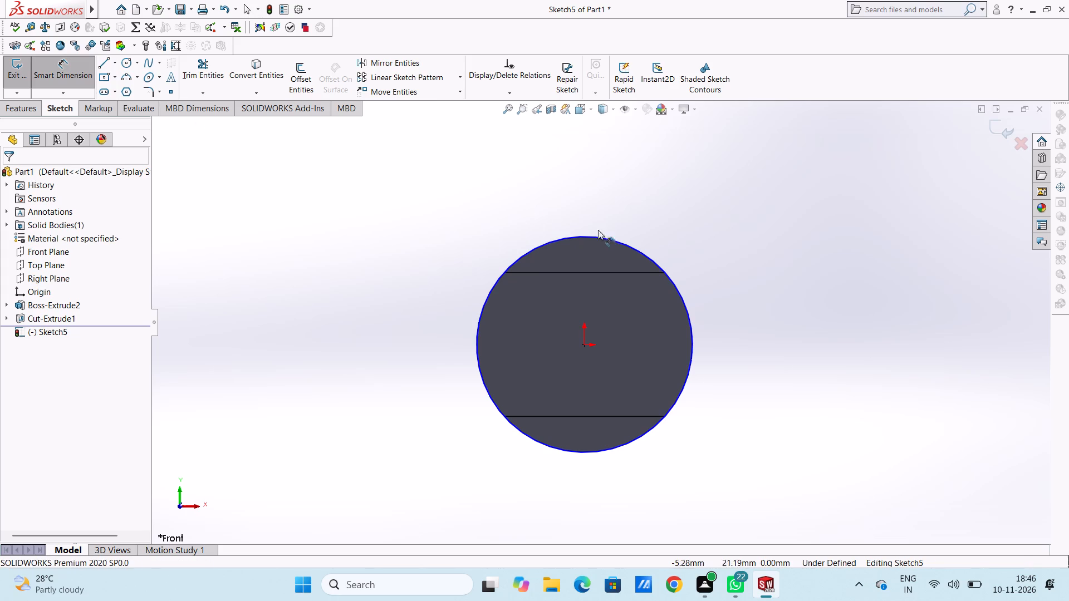
pyautogui.click(686, 305)
pyautogui.click(826, 215)
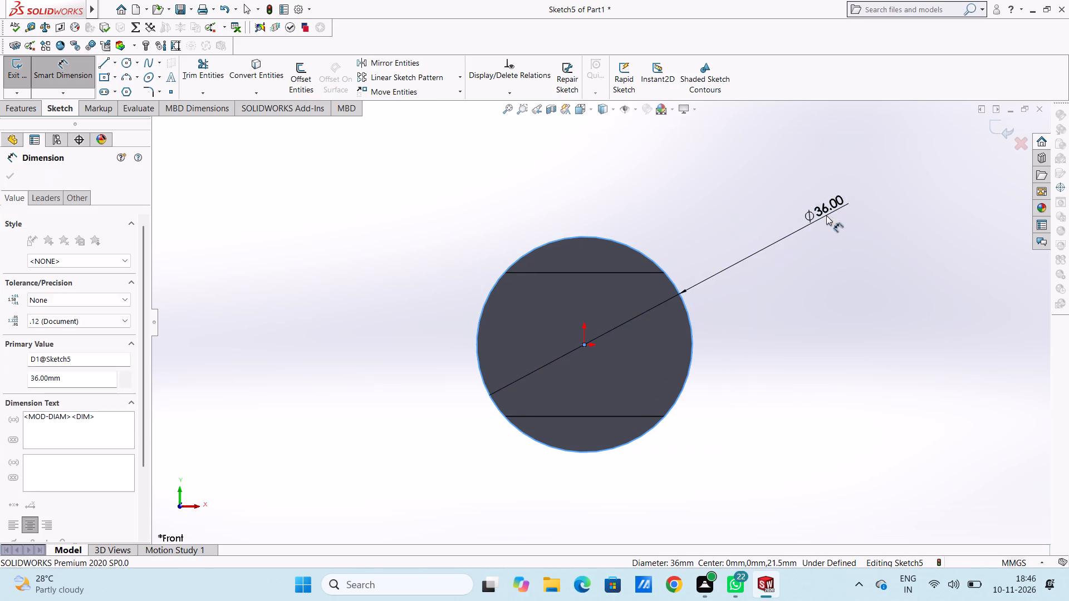
pyautogui.click(774, 188)
pyautogui.click(772, 199)
pyautogui.click(762, 203)
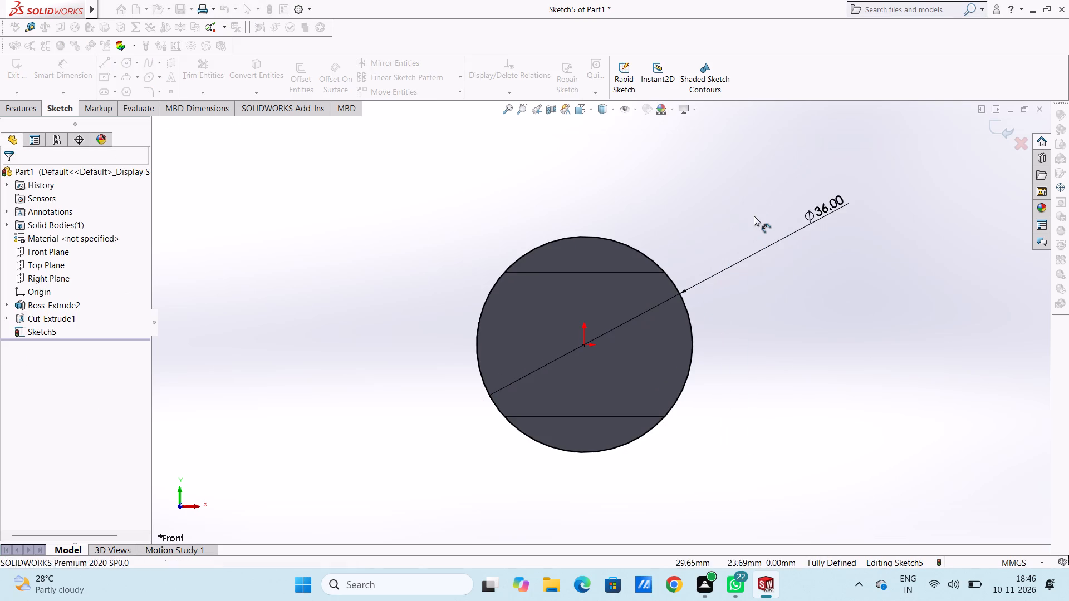
pyautogui.click(61, 76)
# Sketch a horizontal line about 36 mm long through the origin, joining the circle's two opposite side quadrant points.
pyautogui.click(103, 64)
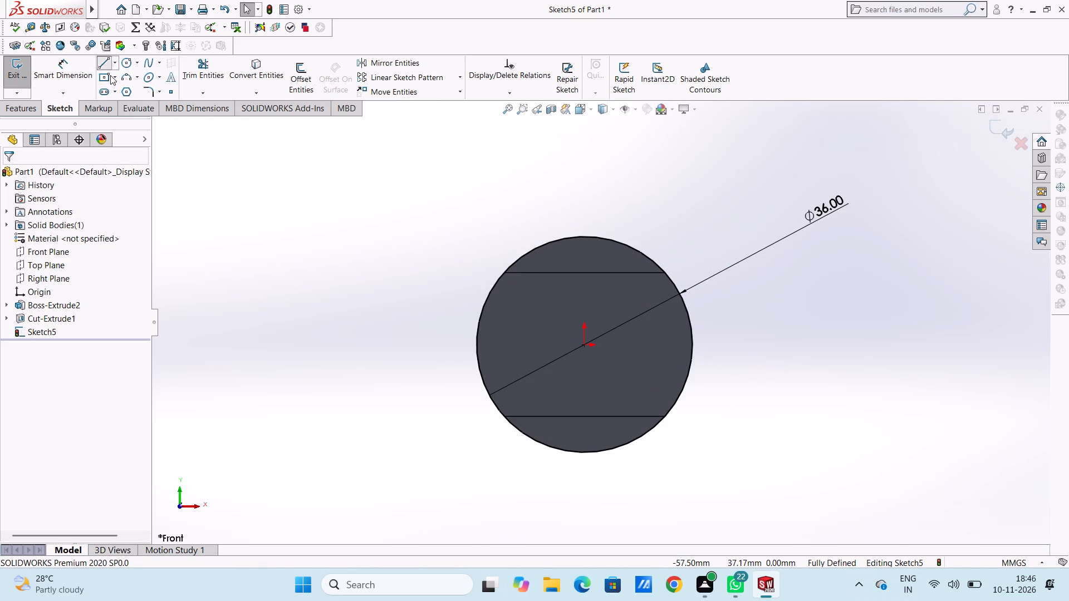
pyautogui.click(479, 343)
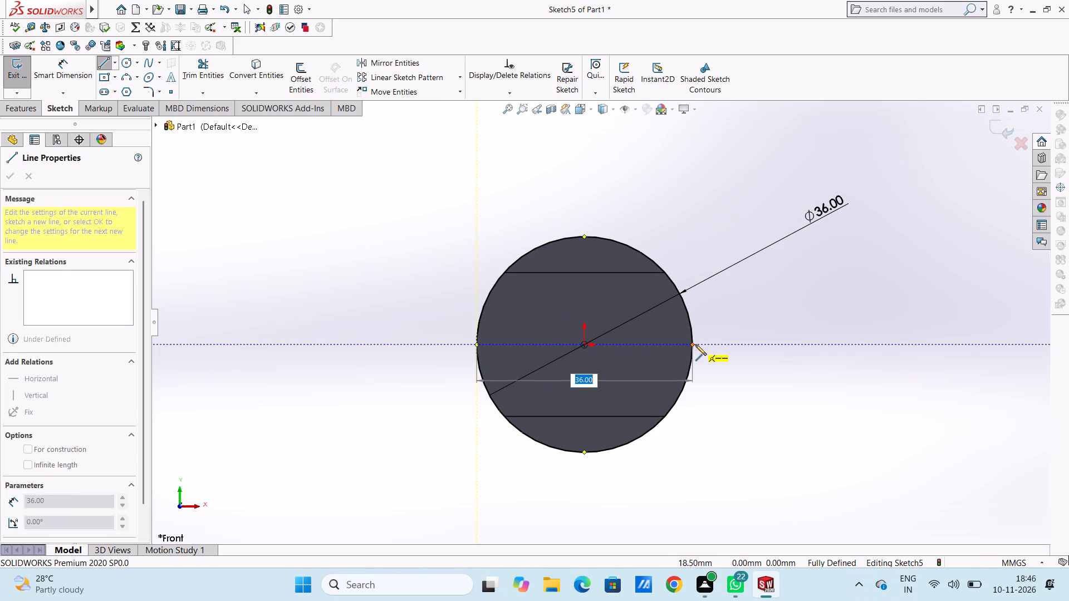
pyautogui.click(695, 344)
pyautogui.rightClick(839, 257)
pyautogui.click(853, 264)
pyautogui.click(803, 282)
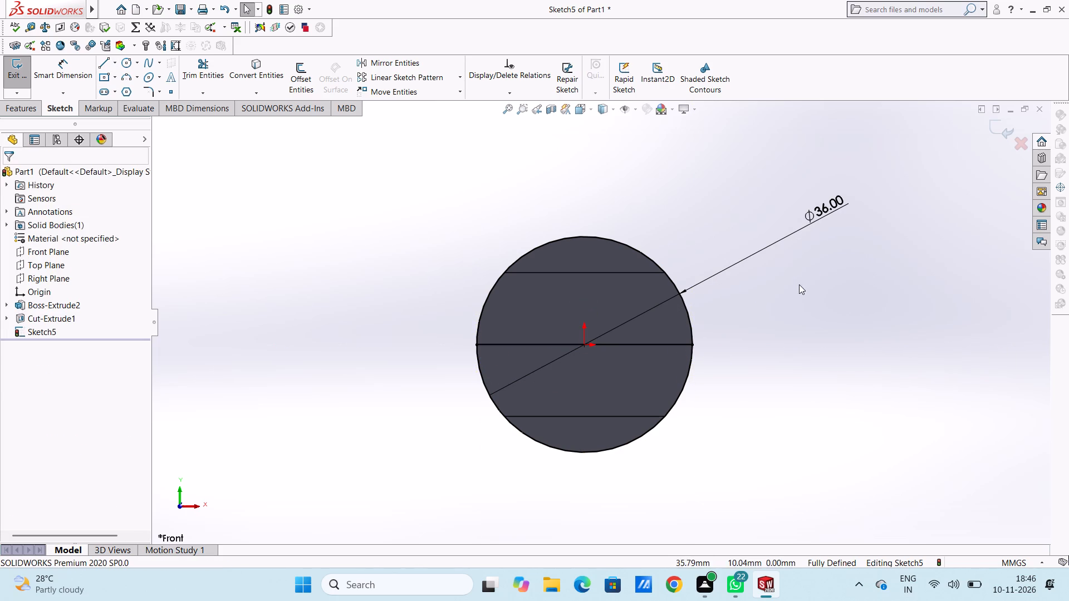
# Offset the horizontal centre line by 18 mm bi-directionally, with Select chain off and dimensions added.
pyautogui.click(303, 69)
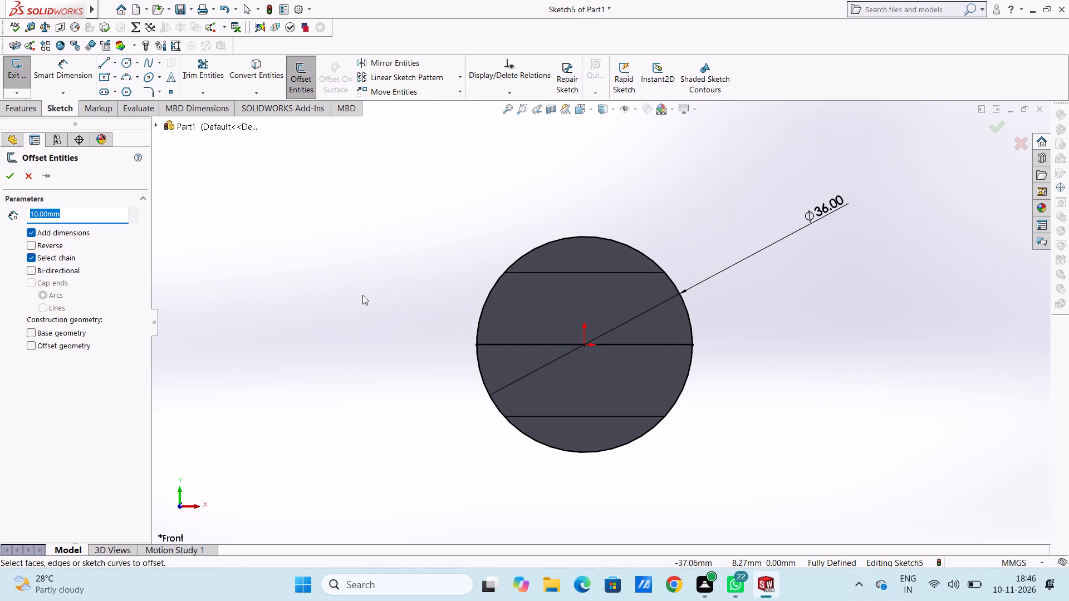
pyautogui.write('36')
pyautogui.press('Return')
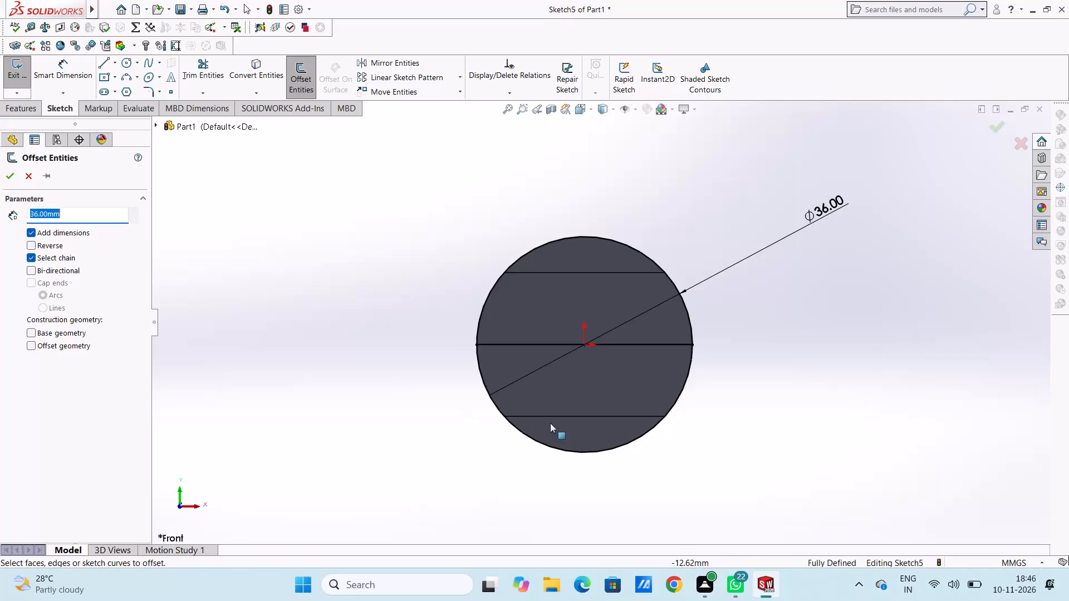
pyautogui.click(526, 343)
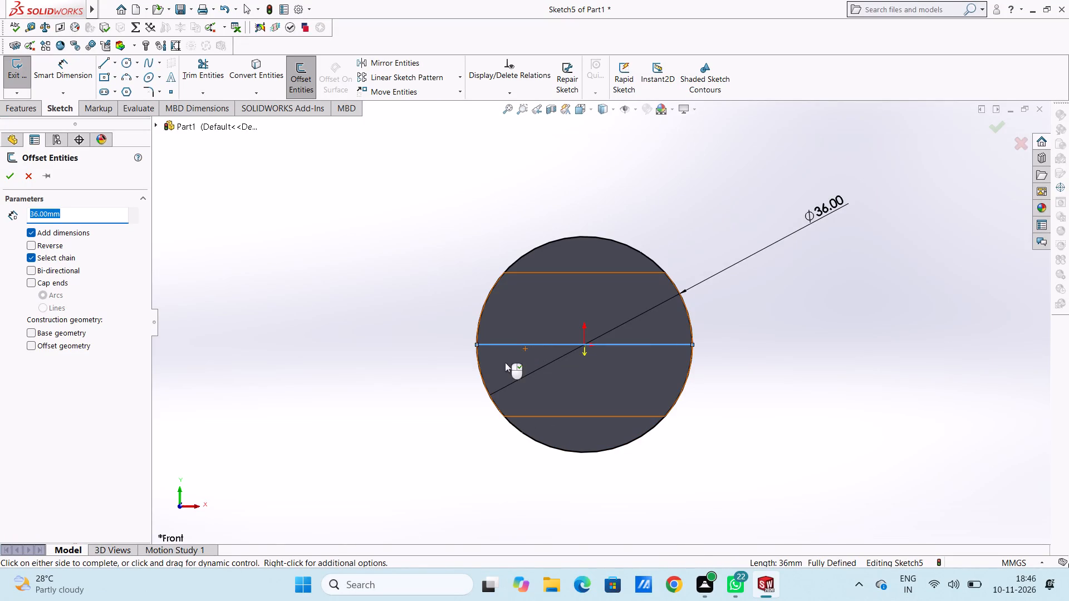
pyautogui.click(32, 262)
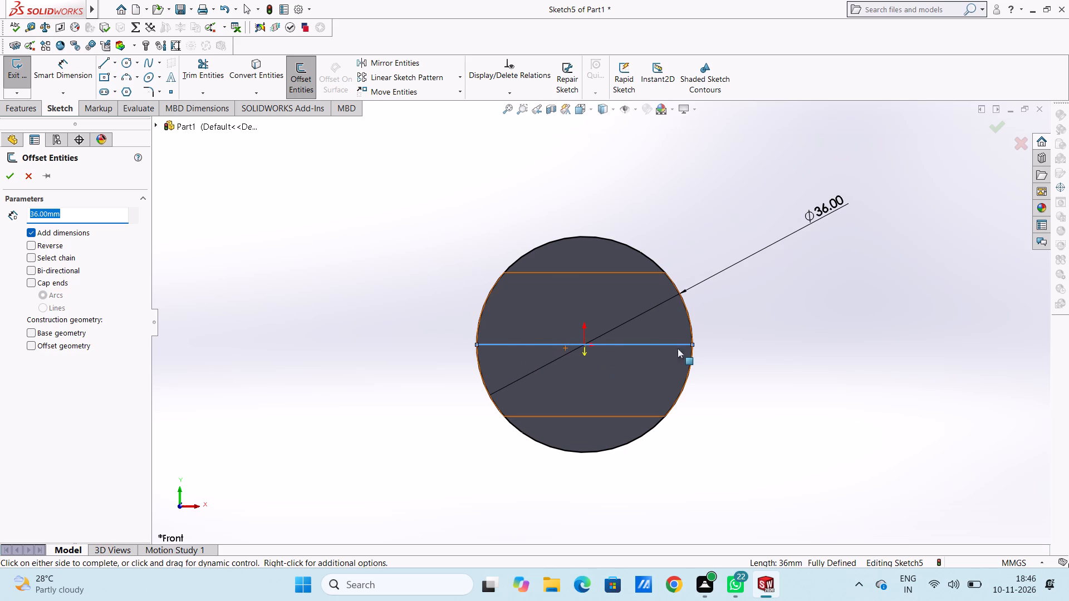
pyautogui.scroll(3, 683, 347)
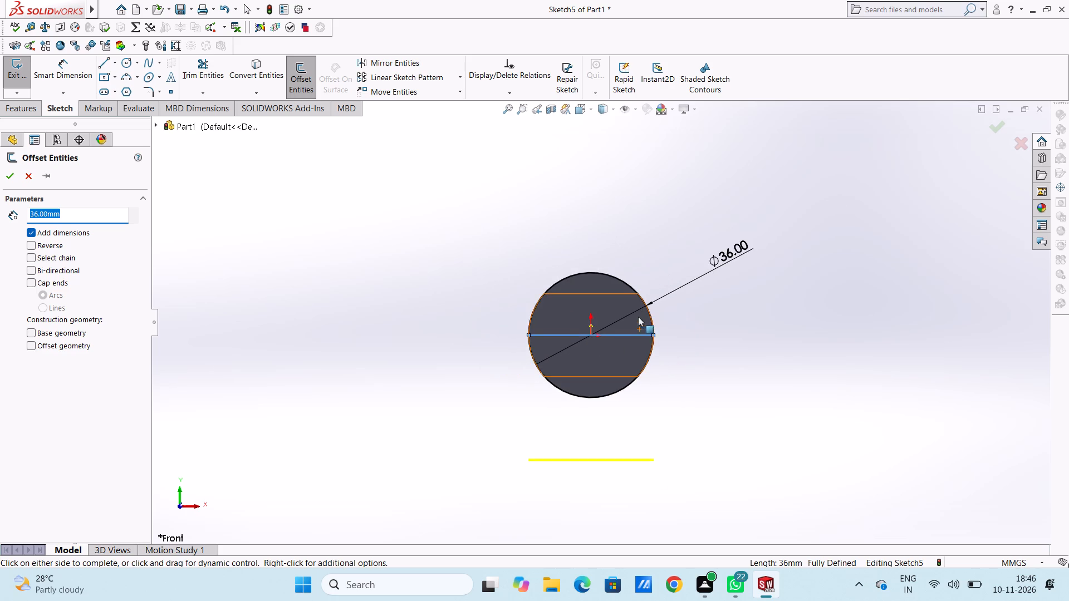
pyautogui.scroll(-2, 639, 321)
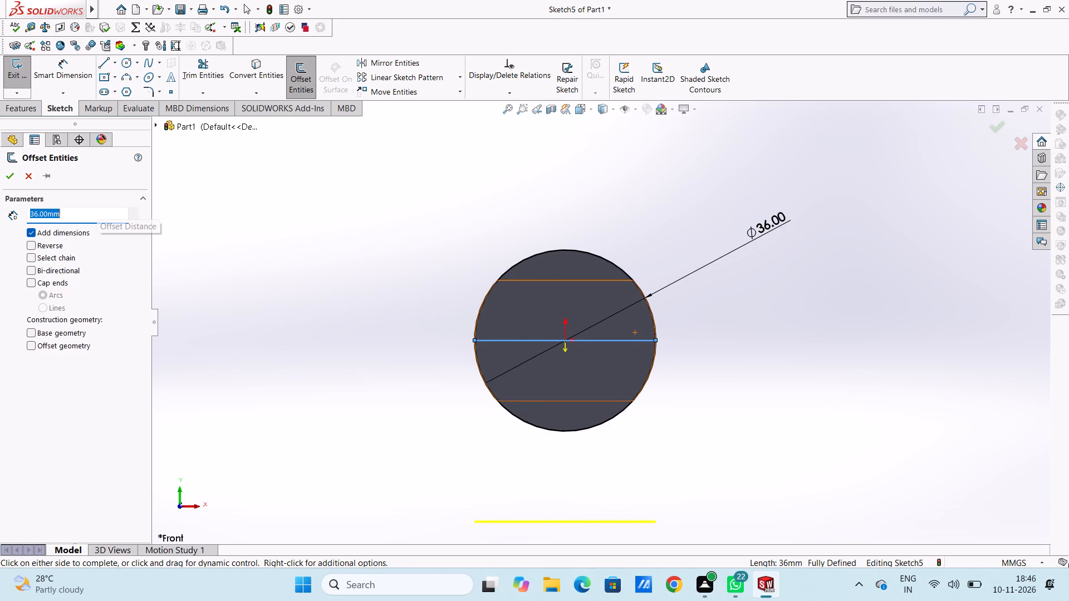
pyautogui.write('18')
pyautogui.press('Return')
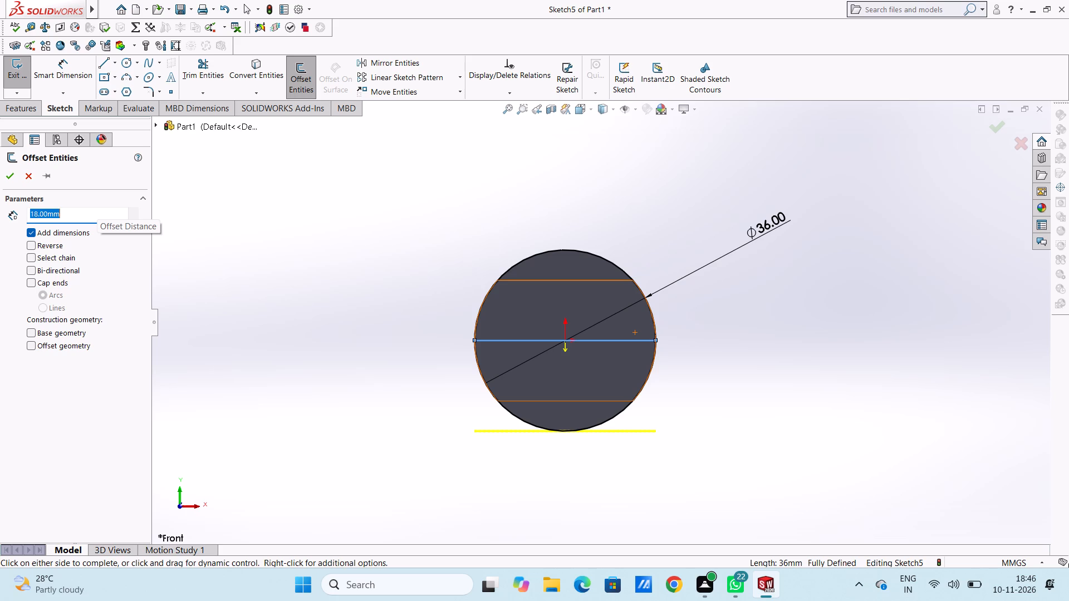
pyautogui.click(30, 248)
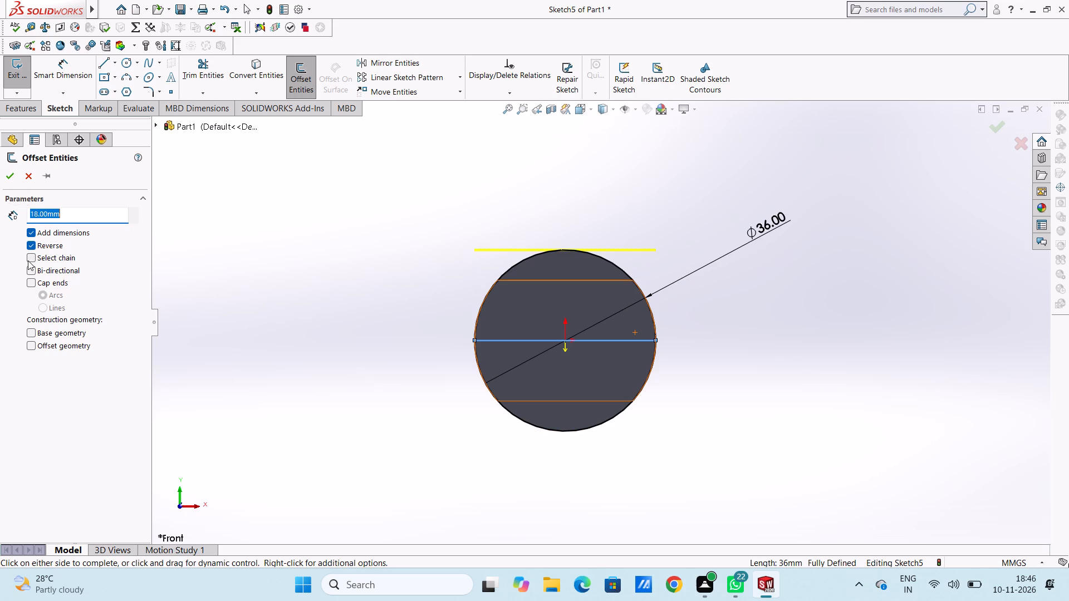
pyautogui.click(31, 272)
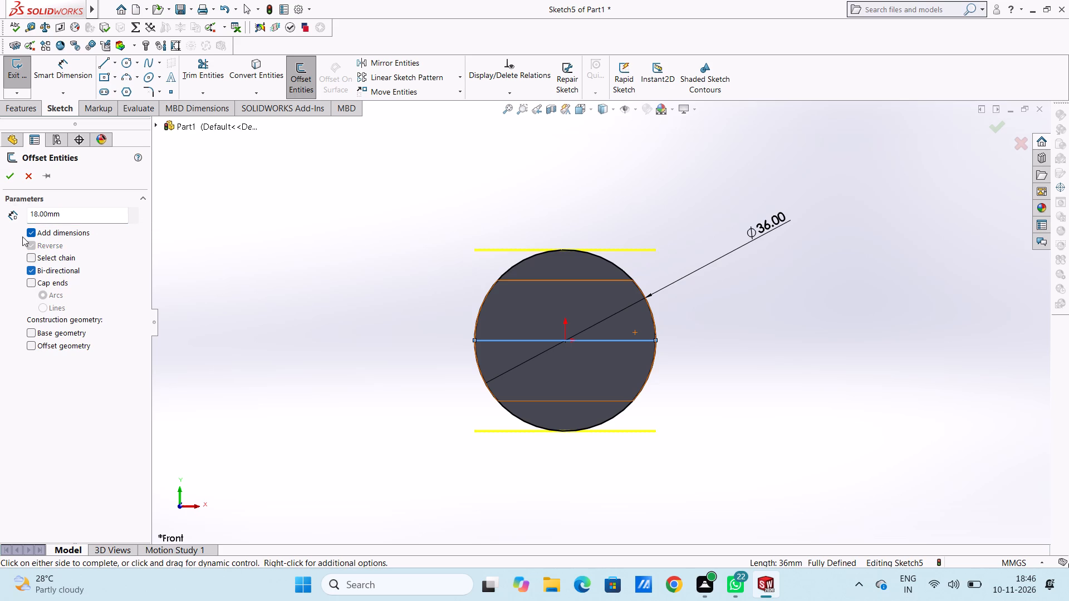
pyautogui.click(7, 177)
pyautogui.click(279, 279)
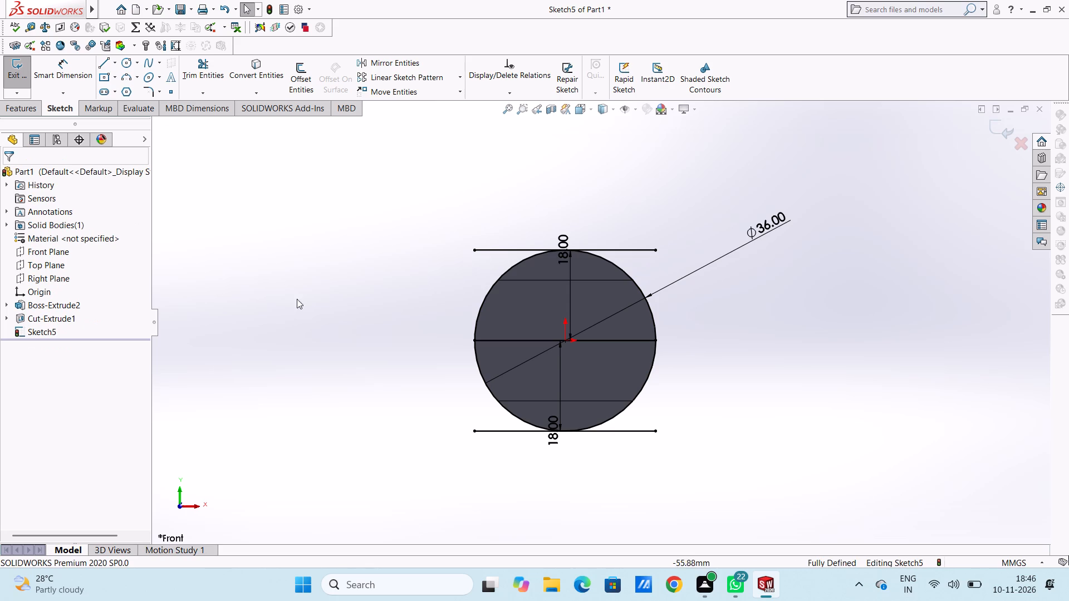
# Offset the horizontal line at the circle's top by 1 mm towards the centre, with Bi-directional off and dimensions added.
pyautogui.scroll(2, 658, 250)
pyautogui.scroll(-2, 651, 272)
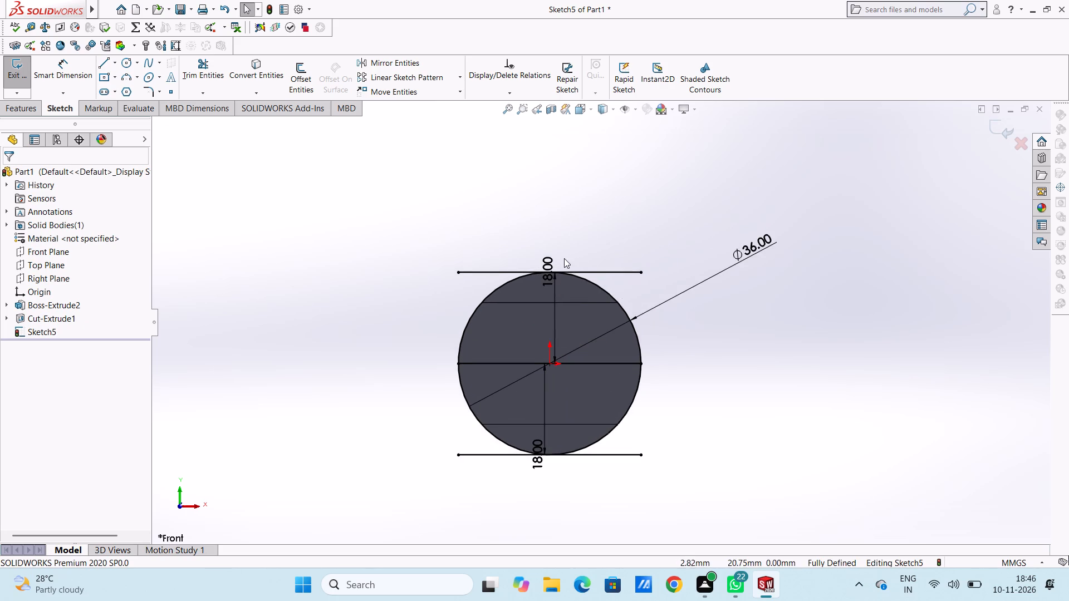
pyautogui.scroll(-1, 565, 261)
pyautogui.click(303, 71)
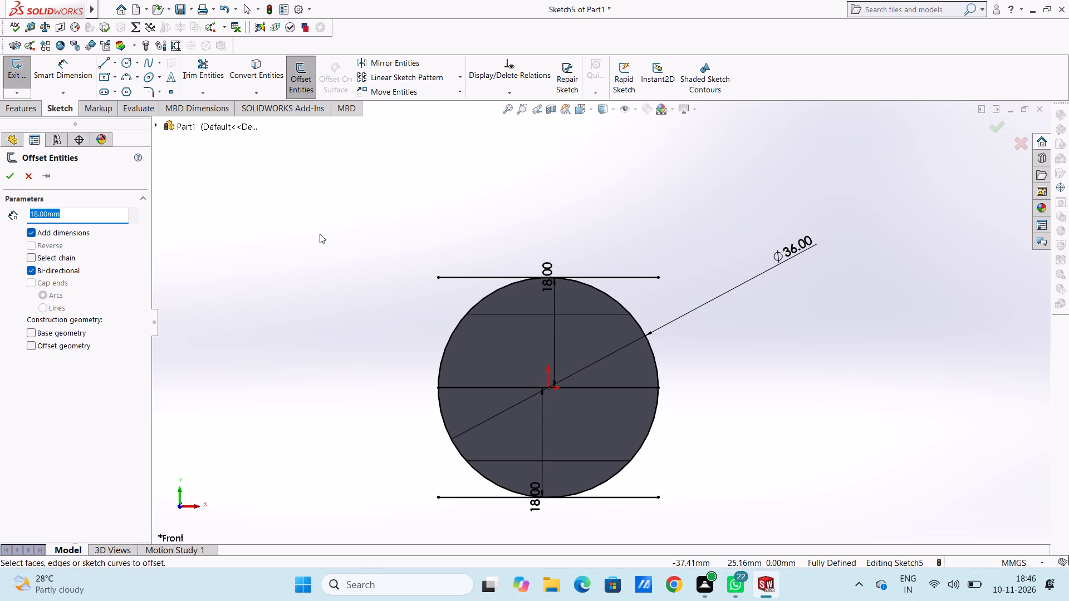
pyautogui.press('1')
pyautogui.press('Return')
pyautogui.click(624, 275)
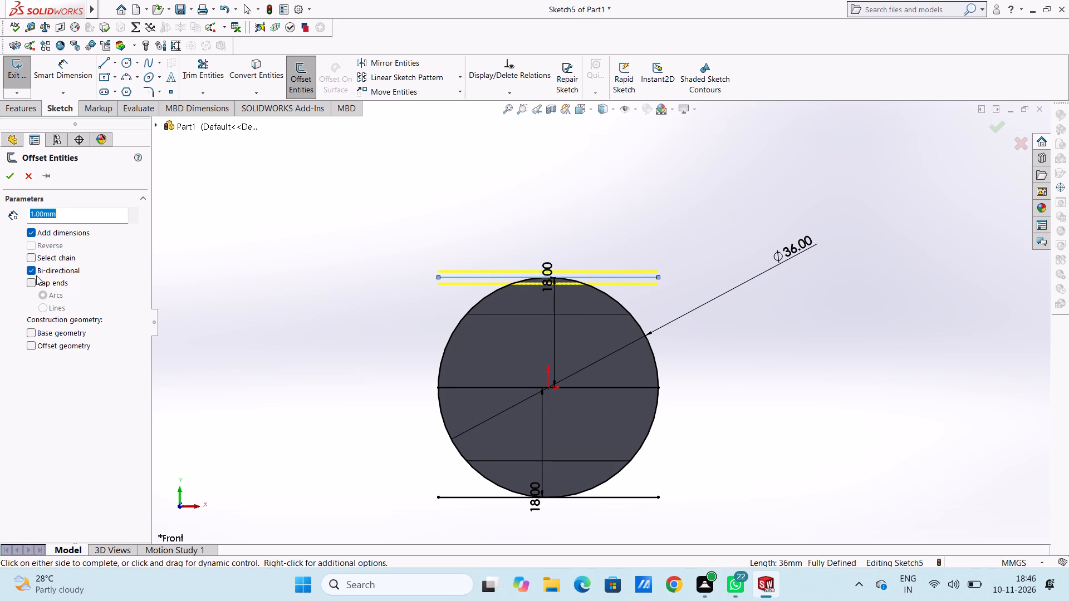
pyautogui.click(31, 273)
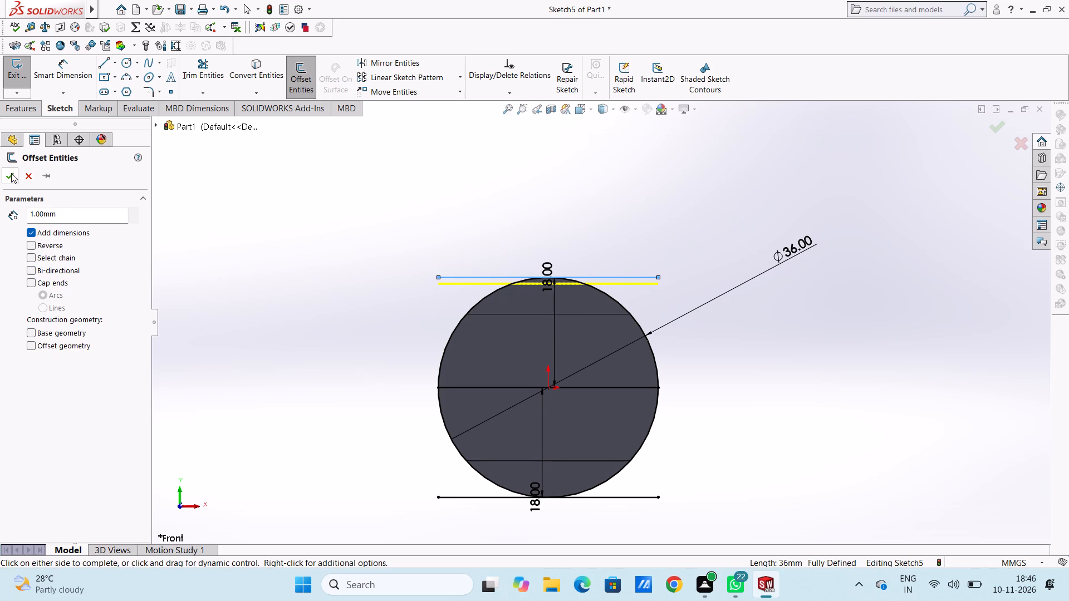
pyautogui.click(9, 174)
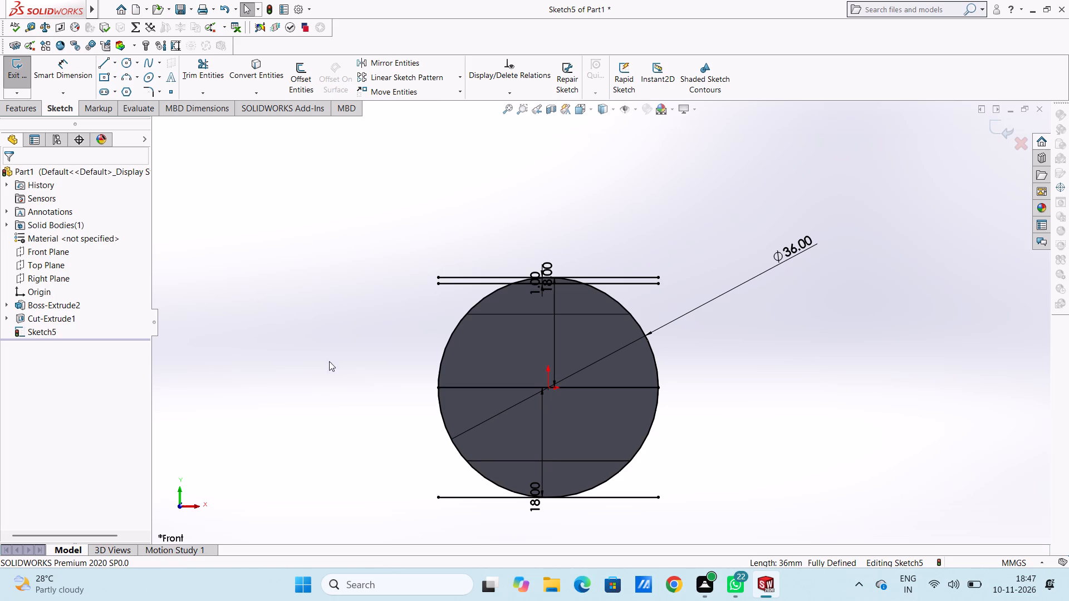
# Offset the horizontal line at the circle's bottom by 1 mm, reversed towards the centre, with dimensions added.
pyautogui.scroll(3, 274, 268)
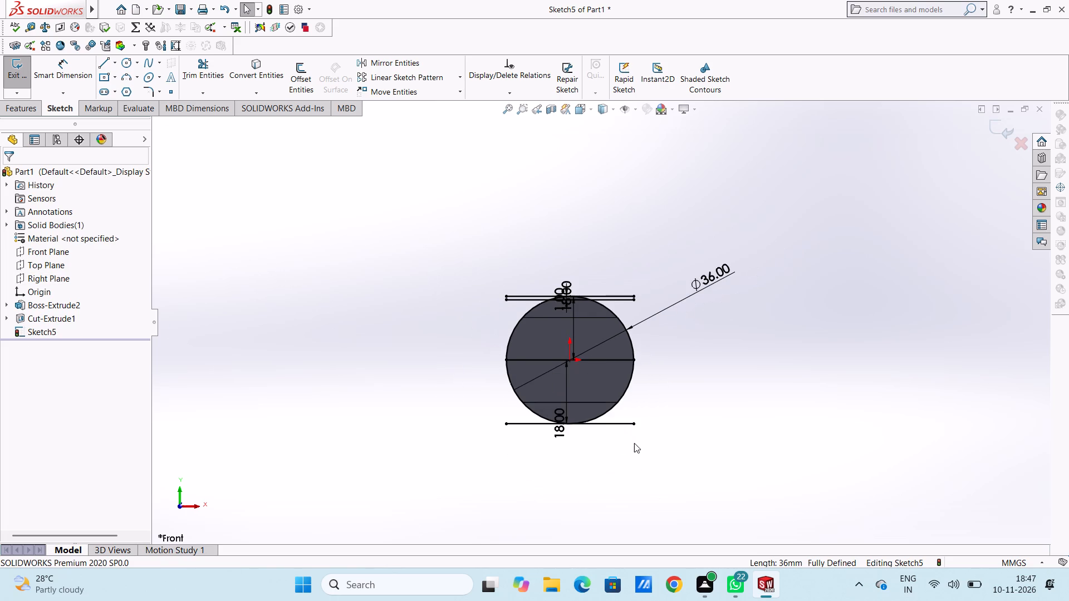
pyautogui.scroll(-2, 630, 440)
pyautogui.click(298, 72)
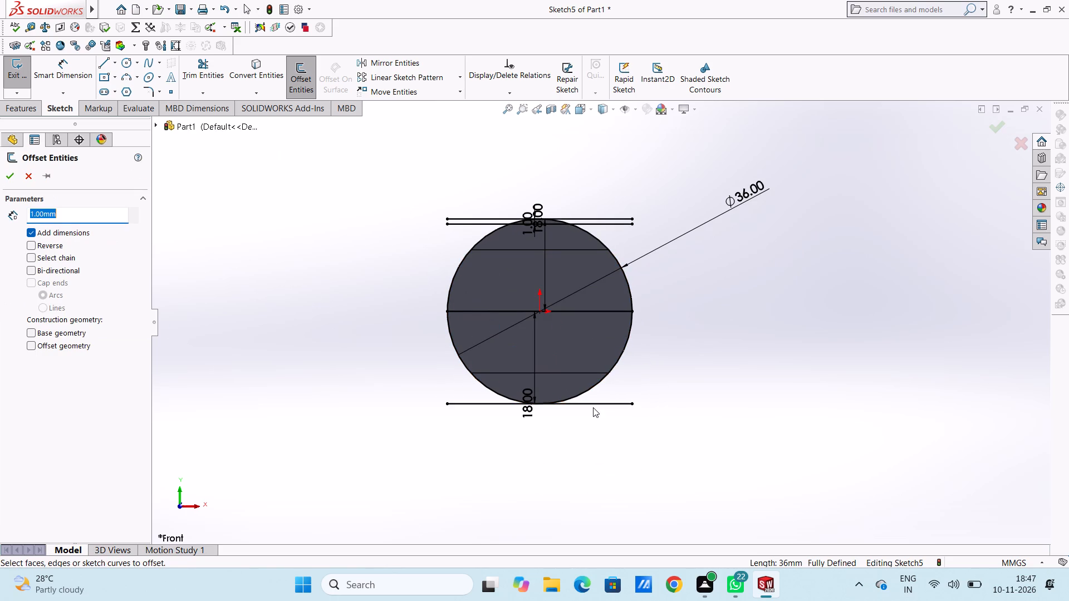
pyautogui.click(596, 403)
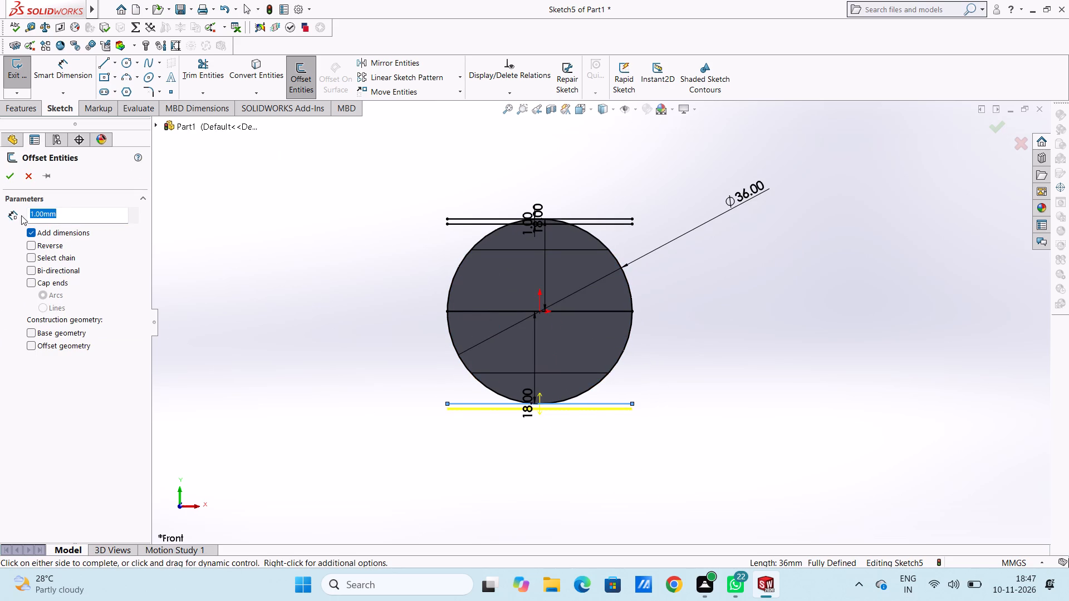
pyautogui.click(33, 244)
pyautogui.click(6, 173)
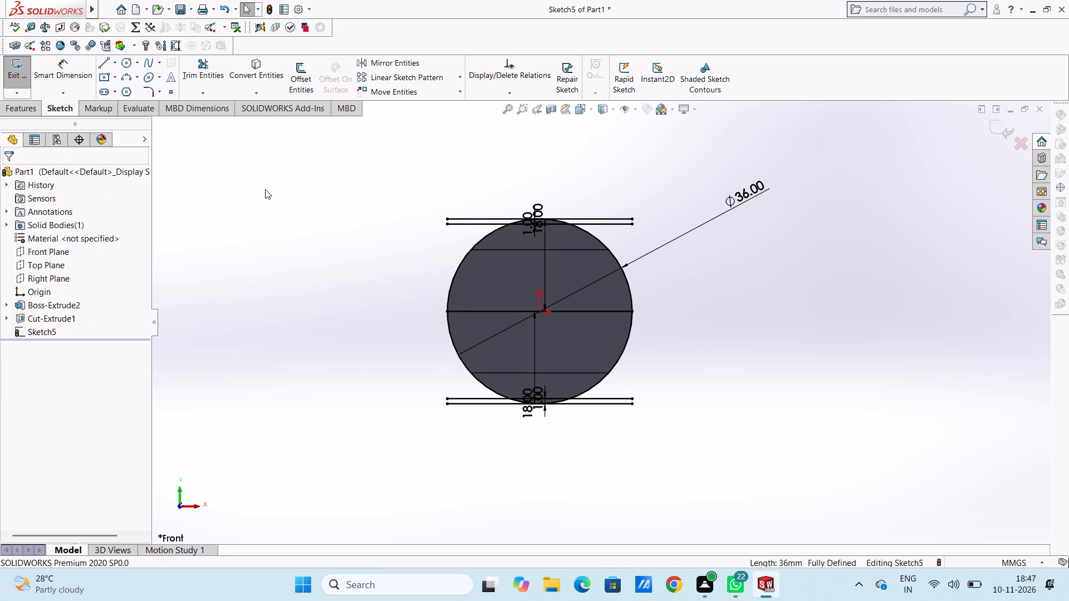
# Trim the top tangent line, the upper offset line's overhanging ends and the circle's upper side arcs, leaving a thin top segment.
pyautogui.scroll(1, 608, 196)
pyautogui.scroll(-3, 625, 270)
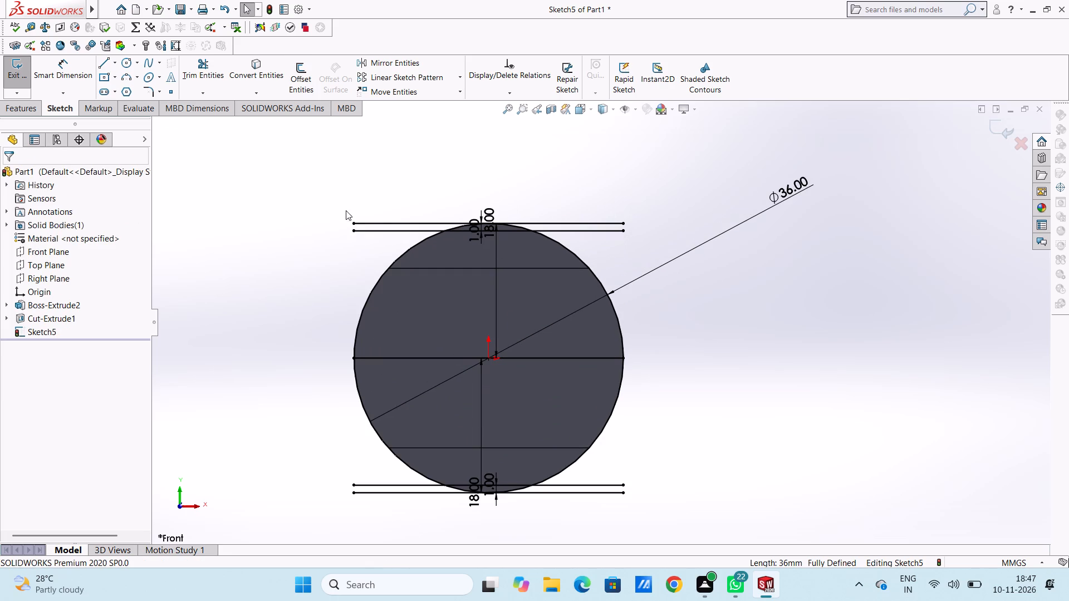
pyautogui.scroll(-1, 604, 183)
pyautogui.click(199, 64)
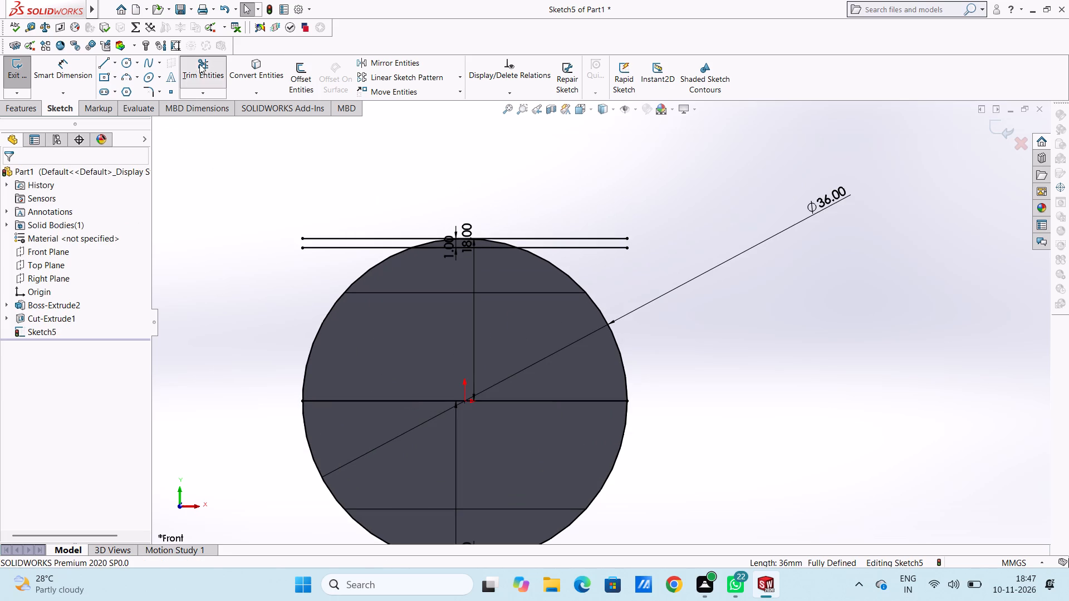
pyautogui.click(369, 235)
pyautogui.click(370, 246)
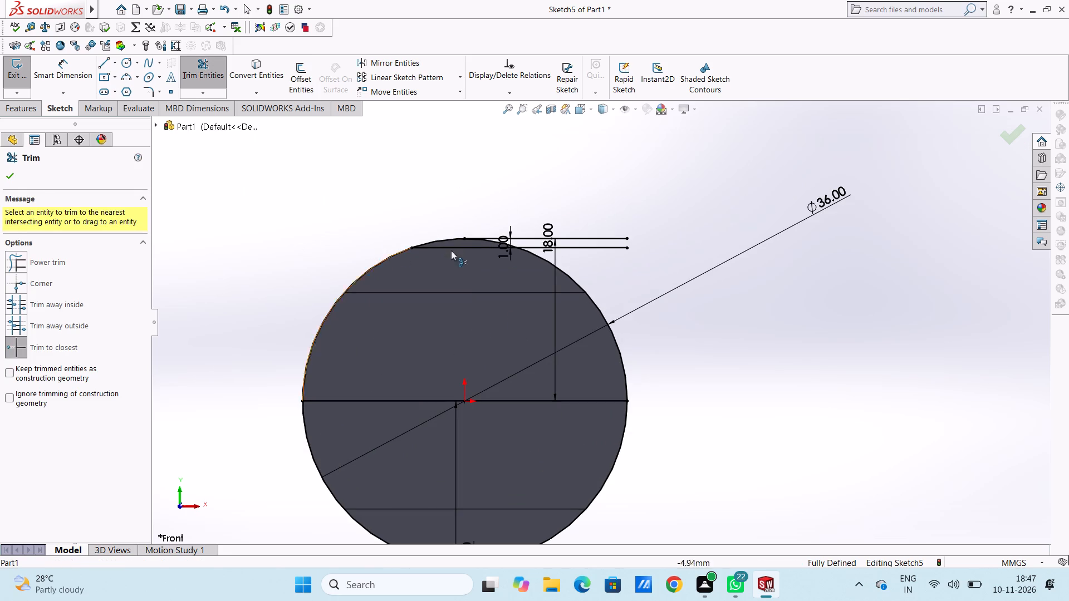
pyautogui.click(600, 238)
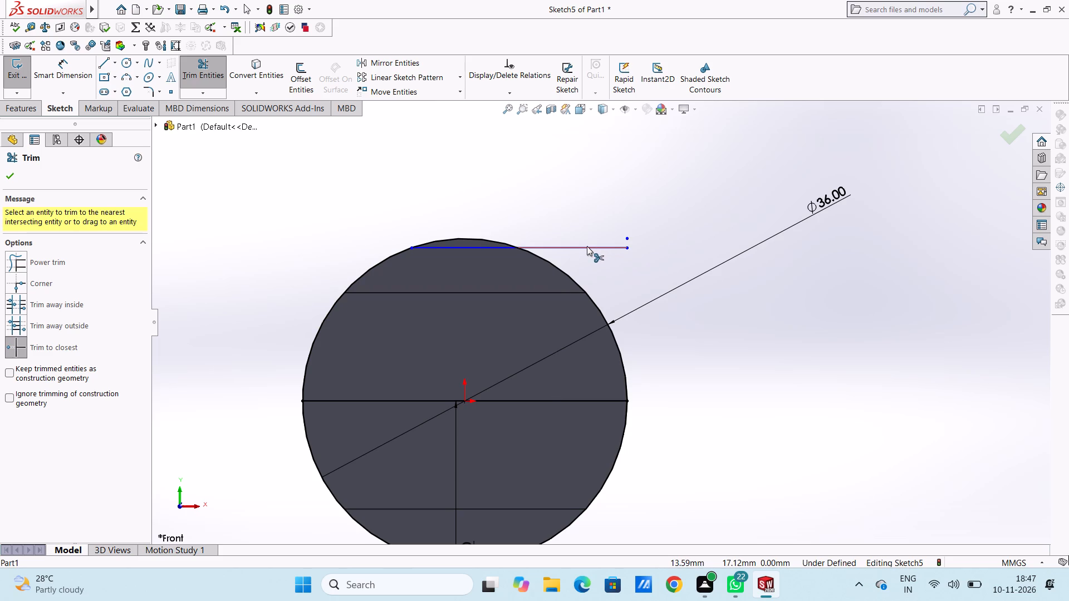
pyautogui.click(587, 246)
pyautogui.click(563, 271)
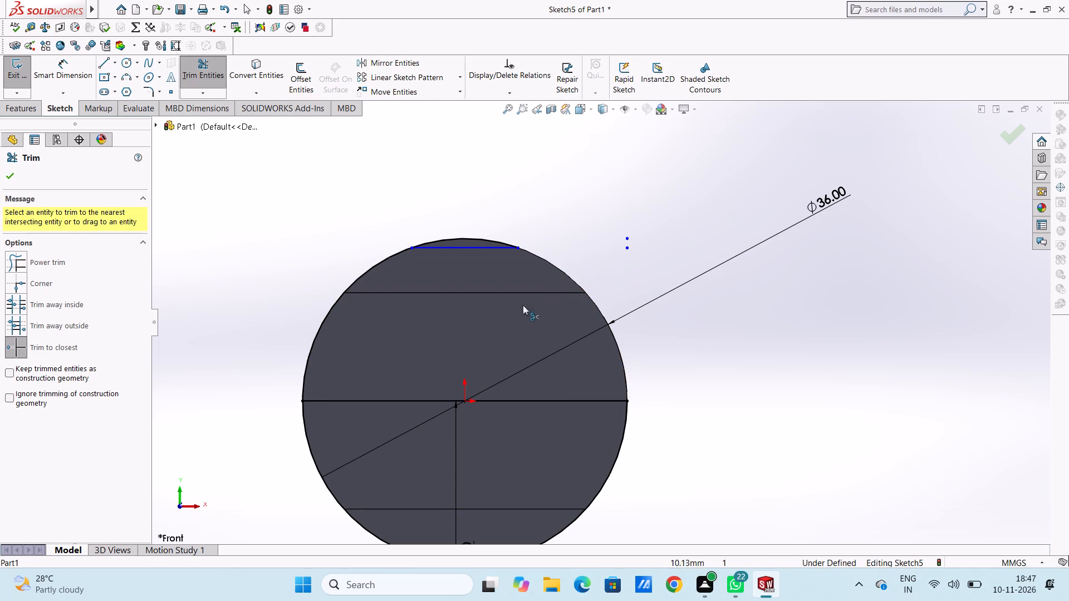
pyautogui.click(331, 308)
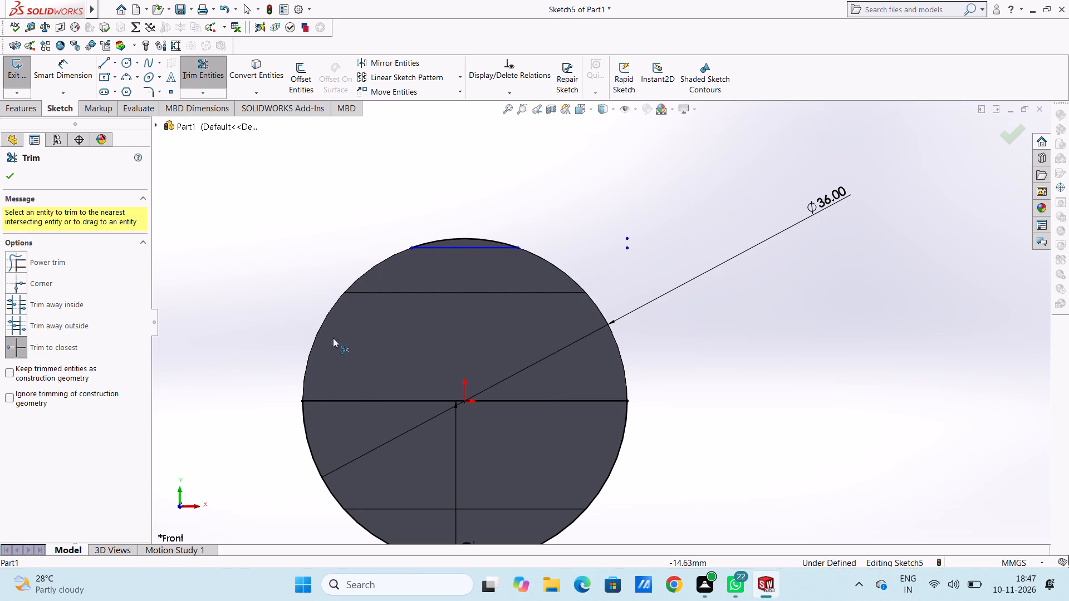
# Trim away the horizontal centre line and the circle's lower-left arc.
pyautogui.click(415, 402)
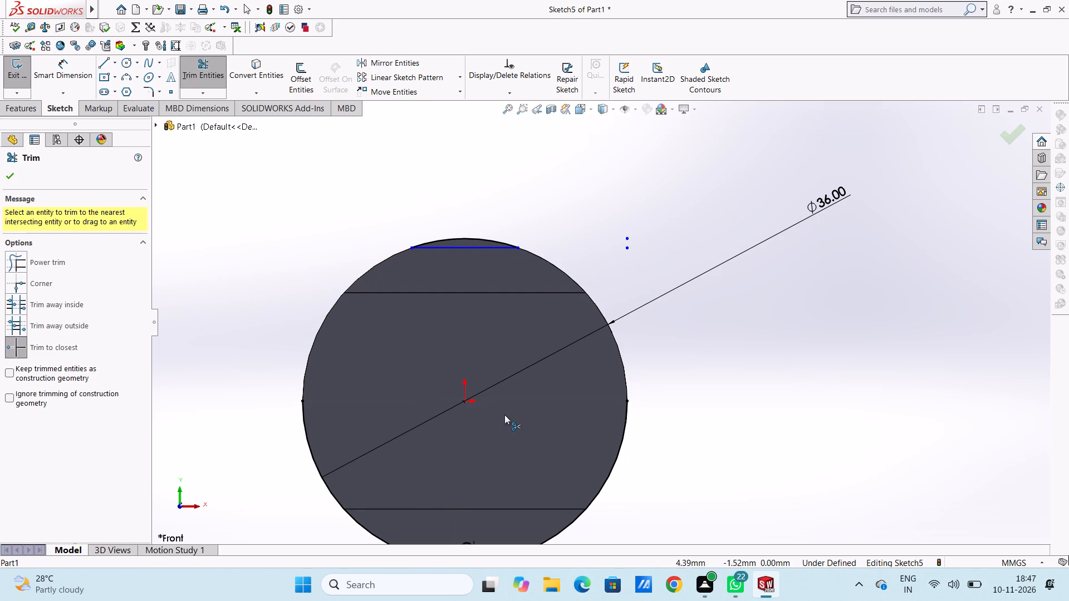
pyautogui.scroll(3, 504, 415)
pyautogui.click(435, 397)
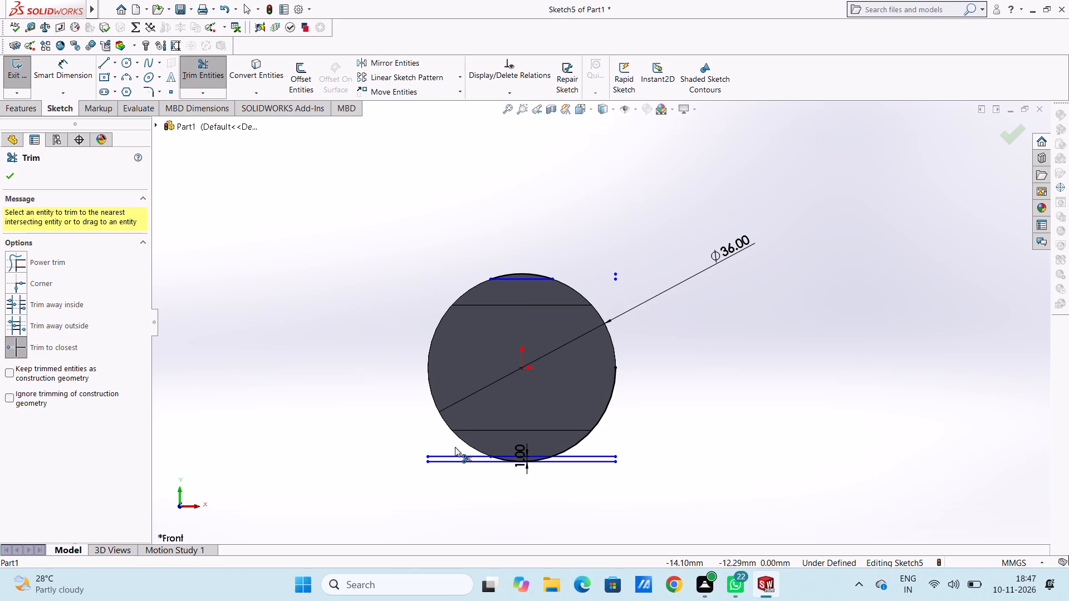
# Trim the bottom tangent line and the lower offset line's ends that extend beyond the circle.
pyautogui.scroll(-4, 507, 465)
pyautogui.scroll(-6, 612, 426)
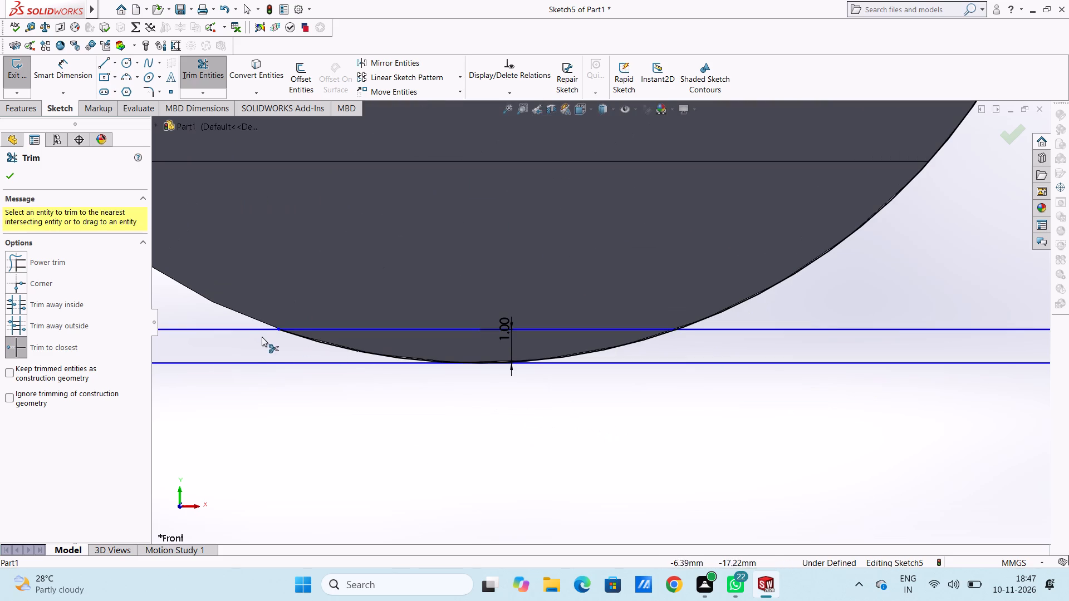
pyautogui.click(249, 331)
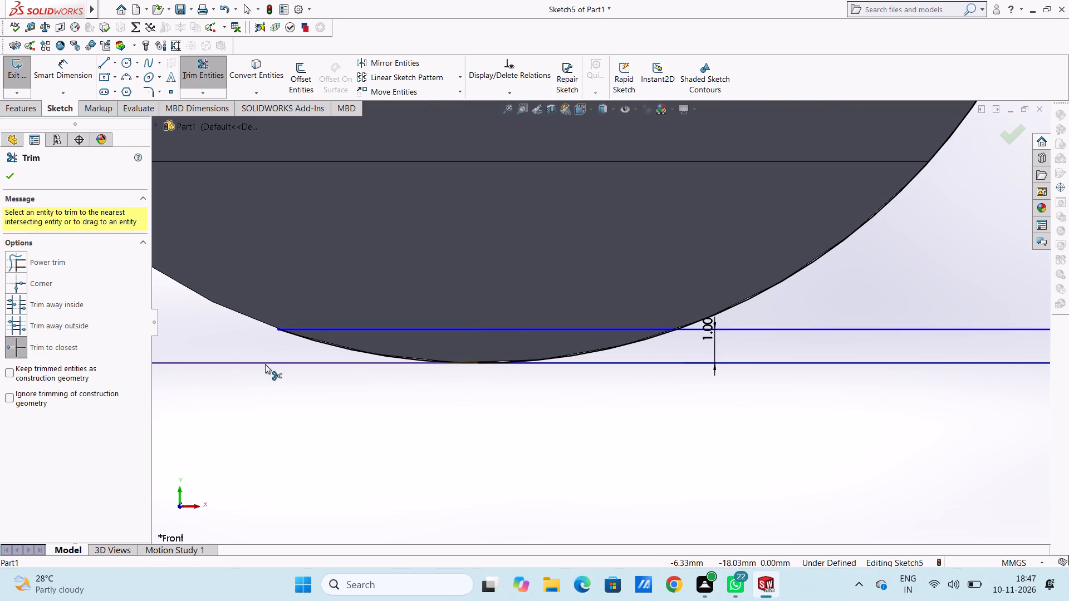
pyautogui.click(265, 364)
pyautogui.click(672, 364)
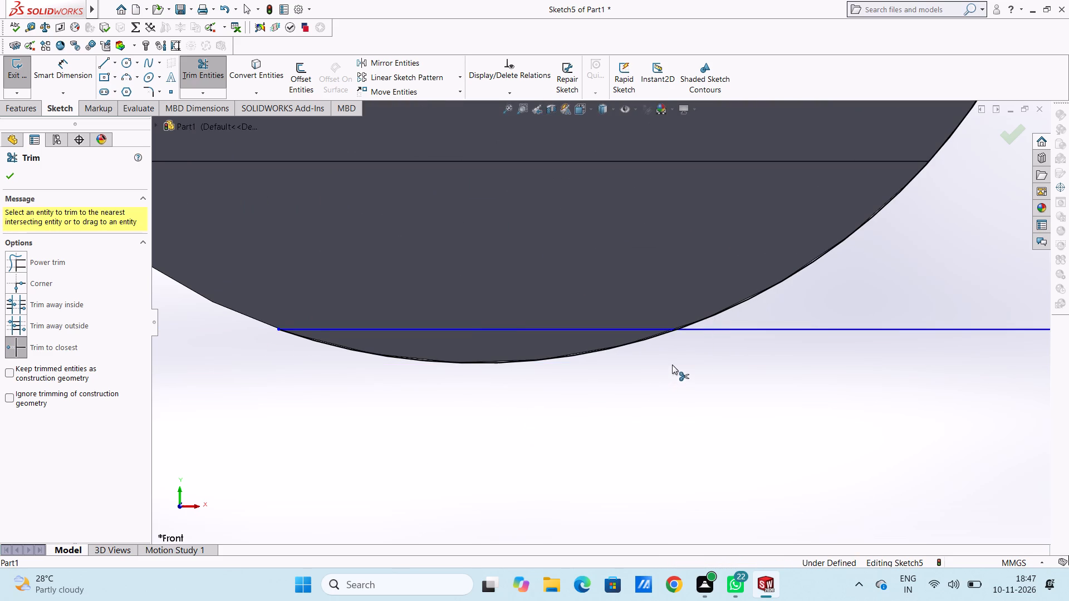
pyautogui.click(807, 332)
pyautogui.scroll(8, 807, 332)
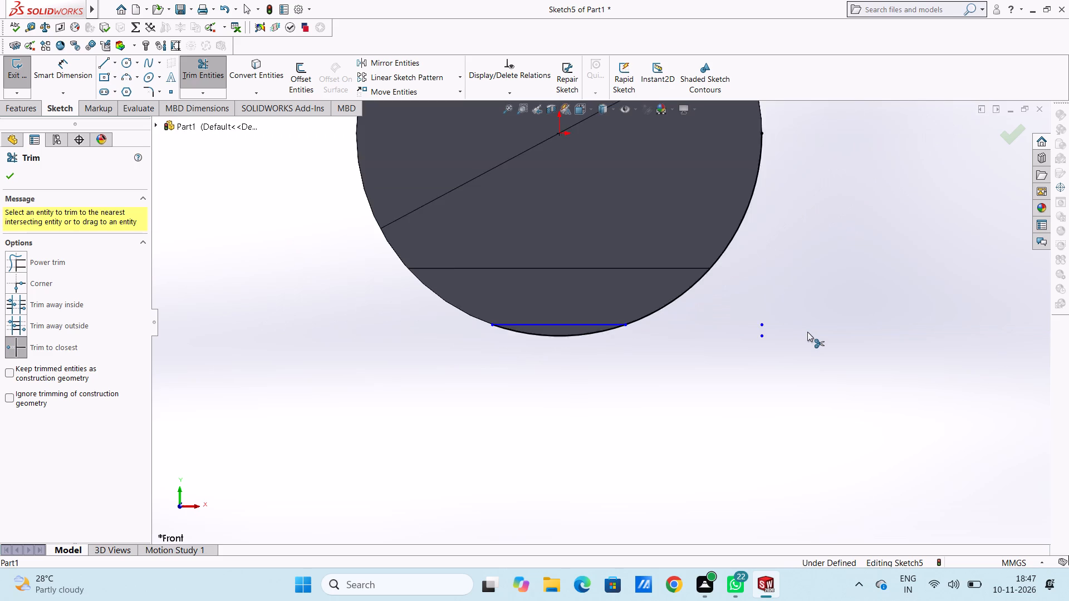
pyautogui.scroll(5, 807, 332)
pyautogui.scroll(-4, 639, 164)
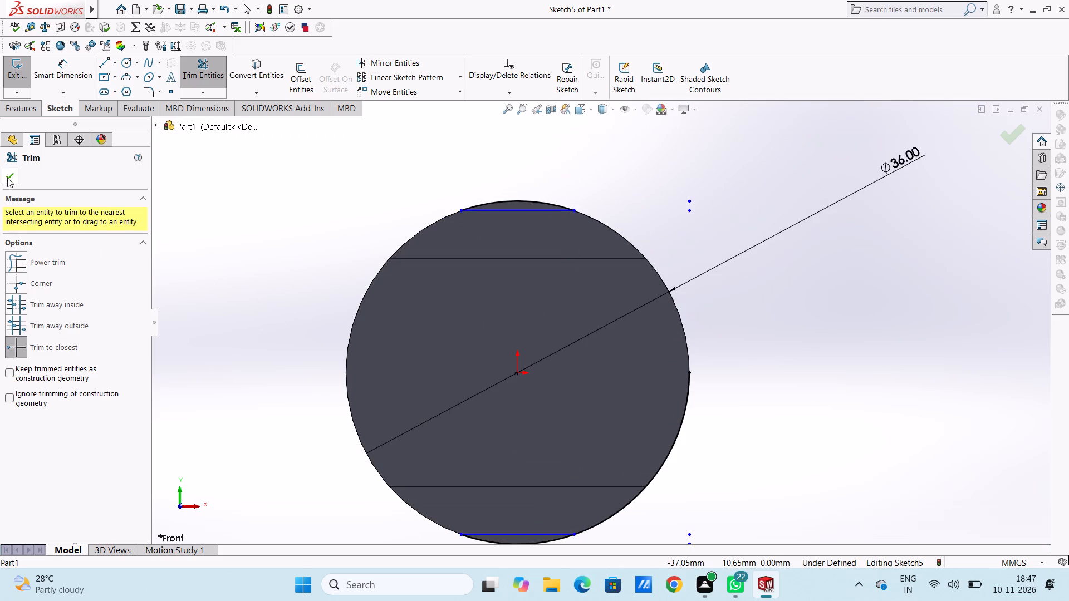
pyautogui.click(8, 178)
pyautogui.click(331, 247)
# Trim away the circle's remaining lower-right arc, leaving only the thin top and bottom segments.
pyautogui.click(68, 76)
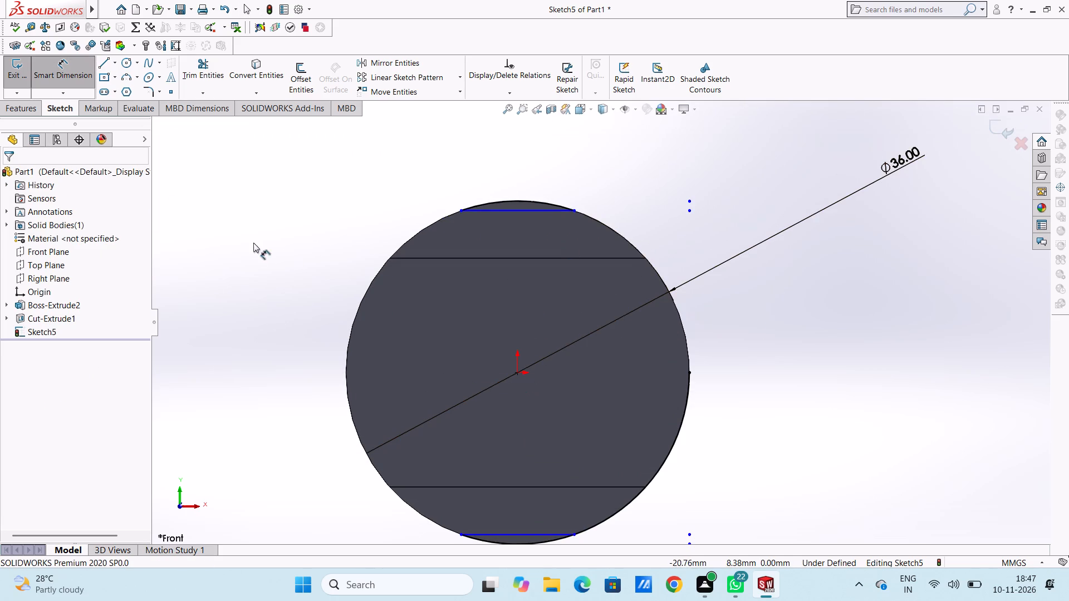
pyautogui.click(75, 79)
pyautogui.click(199, 70)
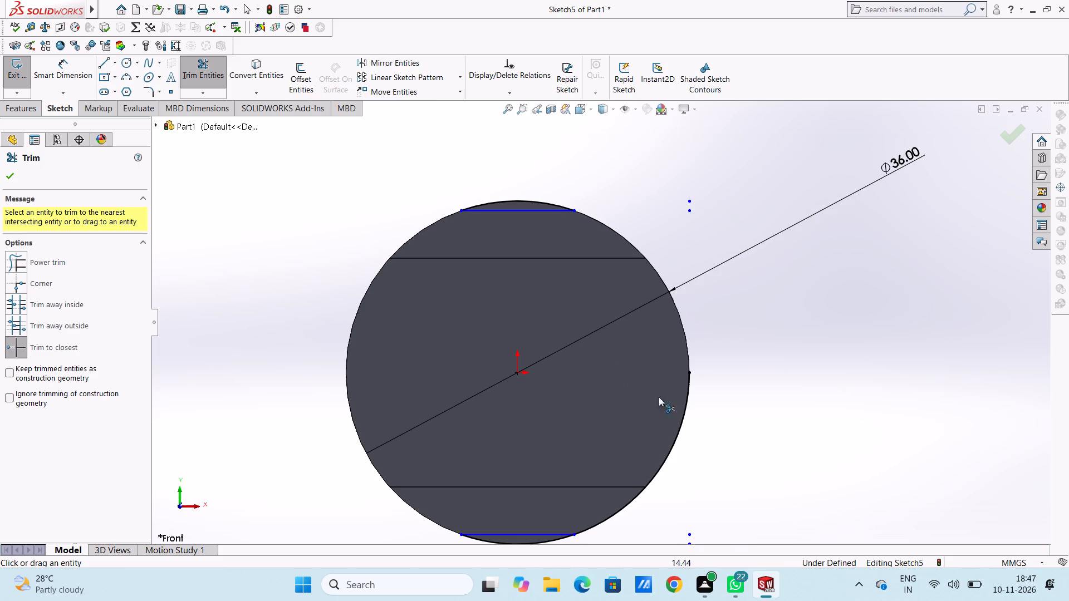
pyautogui.click(686, 405)
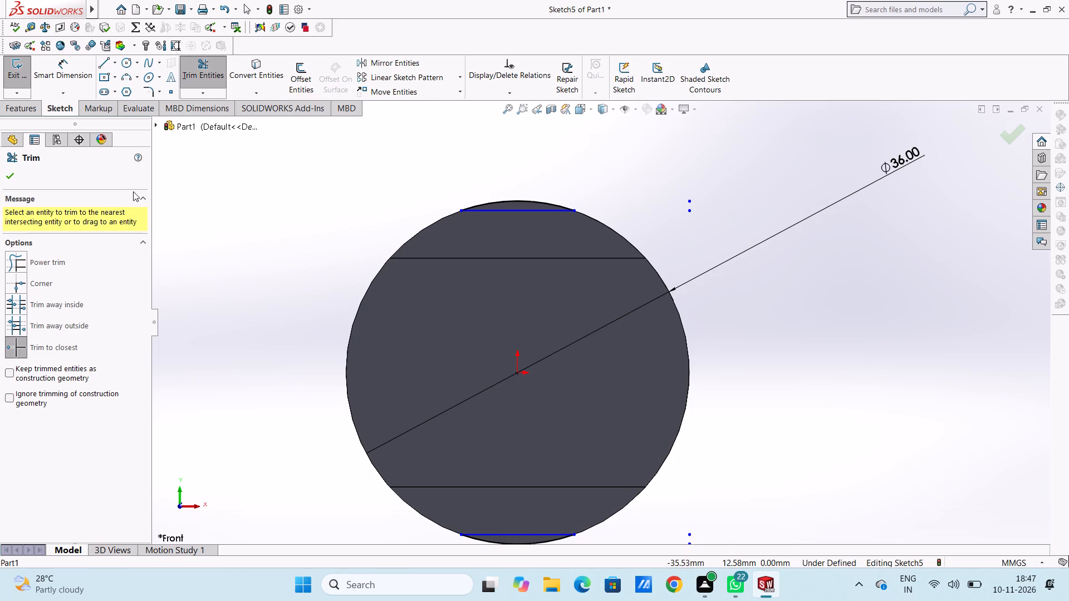
pyautogui.click(4, 177)
# Dimension the vertical distance from the origin to the upper chord, placing it to the right of the circle.
pyautogui.click(70, 65)
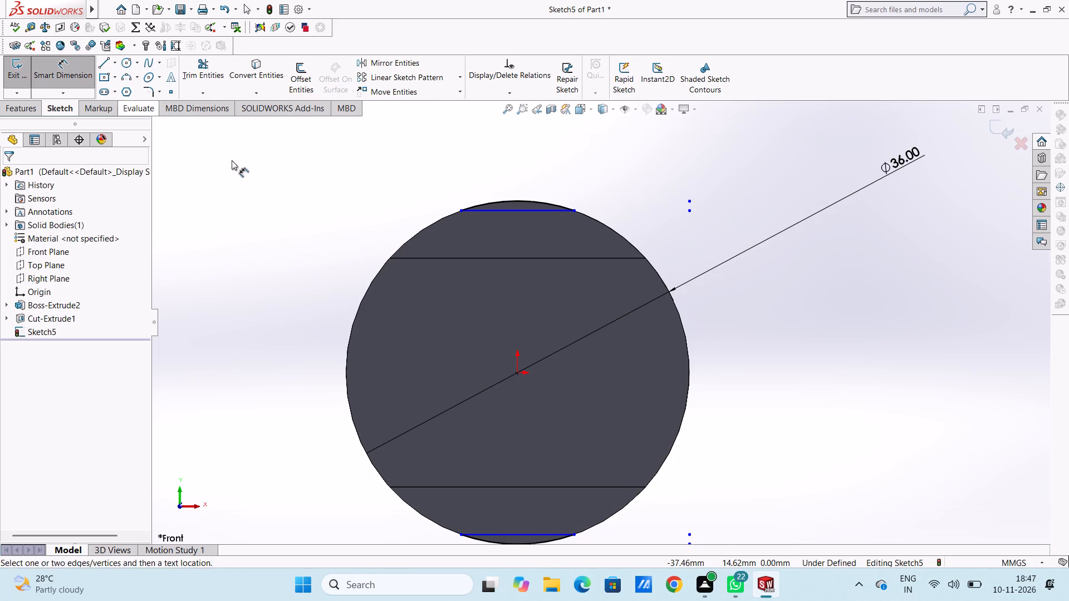
pyautogui.click(519, 373)
pyautogui.click(529, 211)
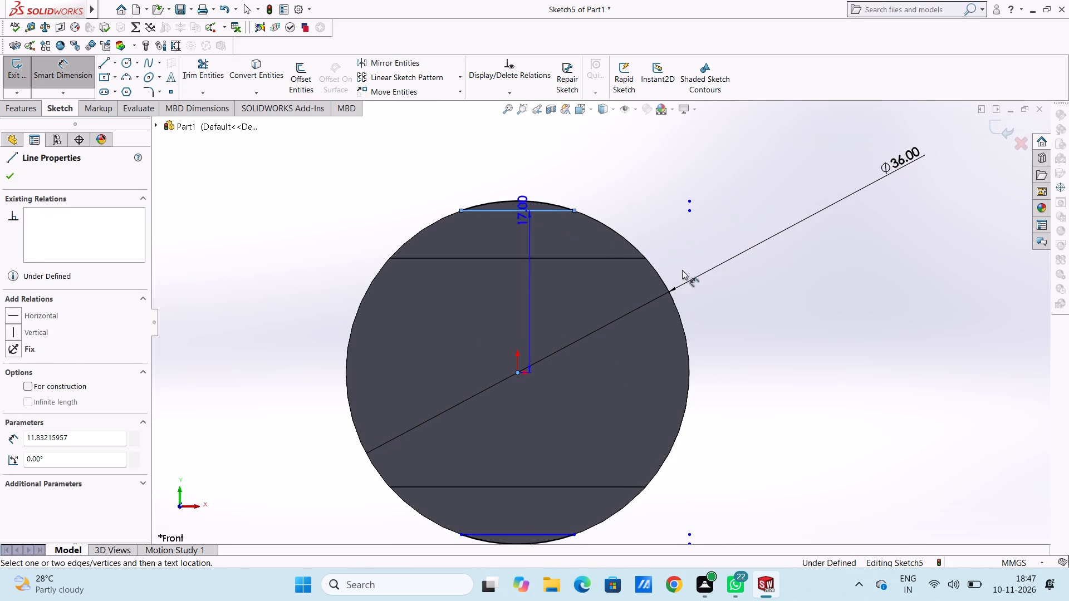
pyautogui.click(866, 300)
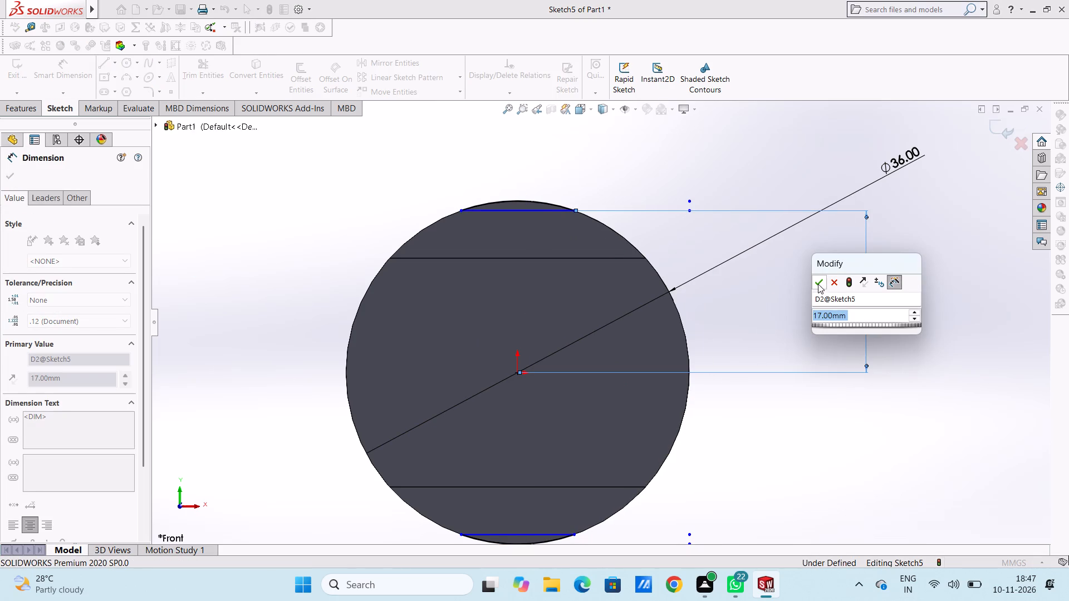
pyautogui.click(818, 284)
pyautogui.click(801, 292)
# Dimension the horizontal distance from the origin to the upper chord's right endpoint, placing it above the circle.
pyautogui.scroll(-3, 552, 204)
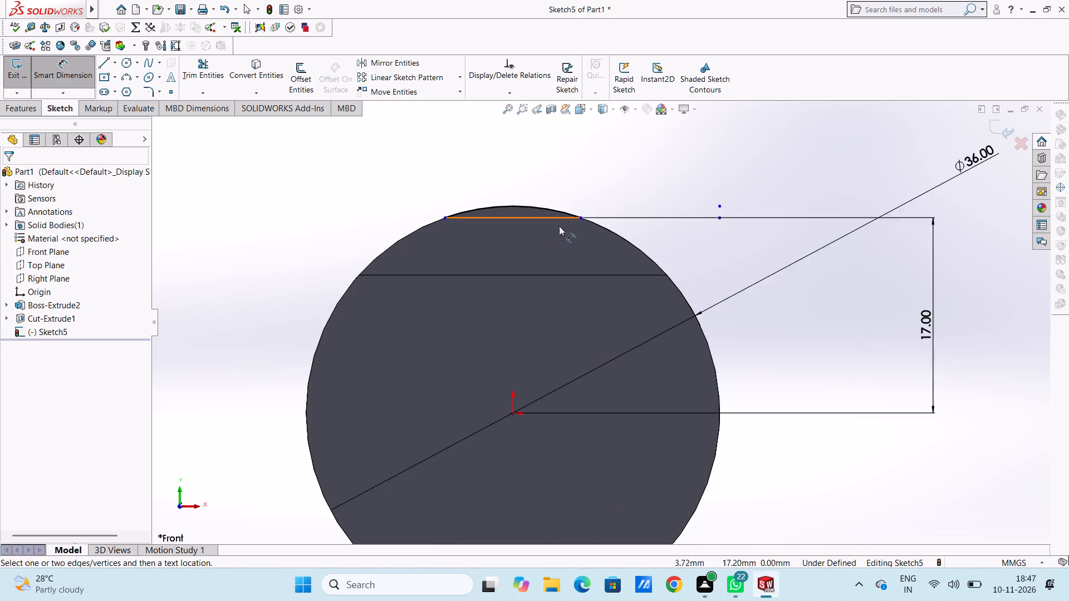
pyautogui.scroll(-1, 559, 226)
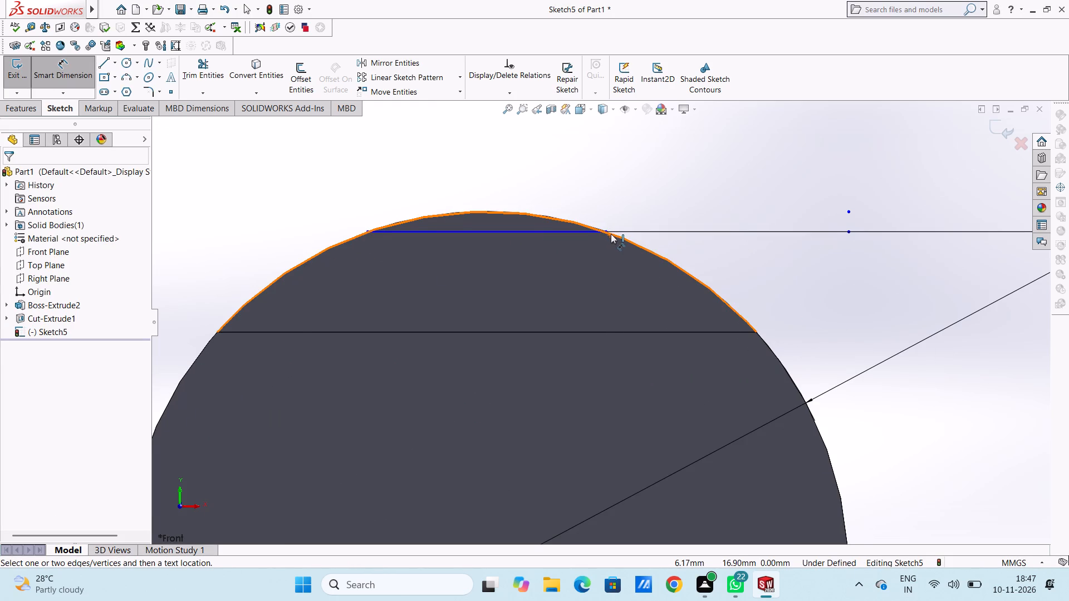
pyautogui.click(609, 235)
pyautogui.scroll(5, 597, 297)
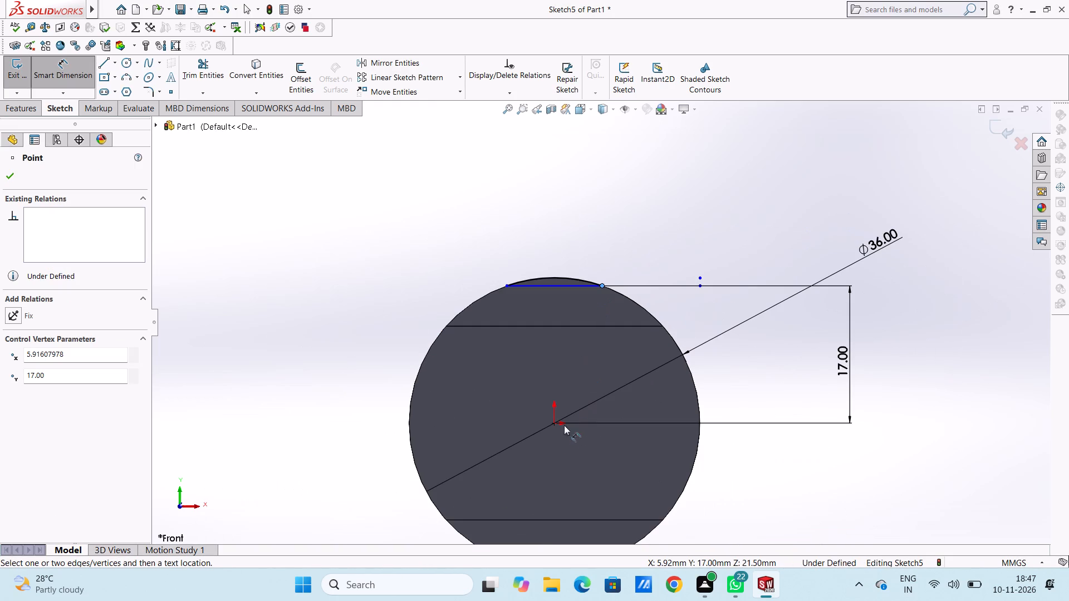
pyautogui.click(554, 423)
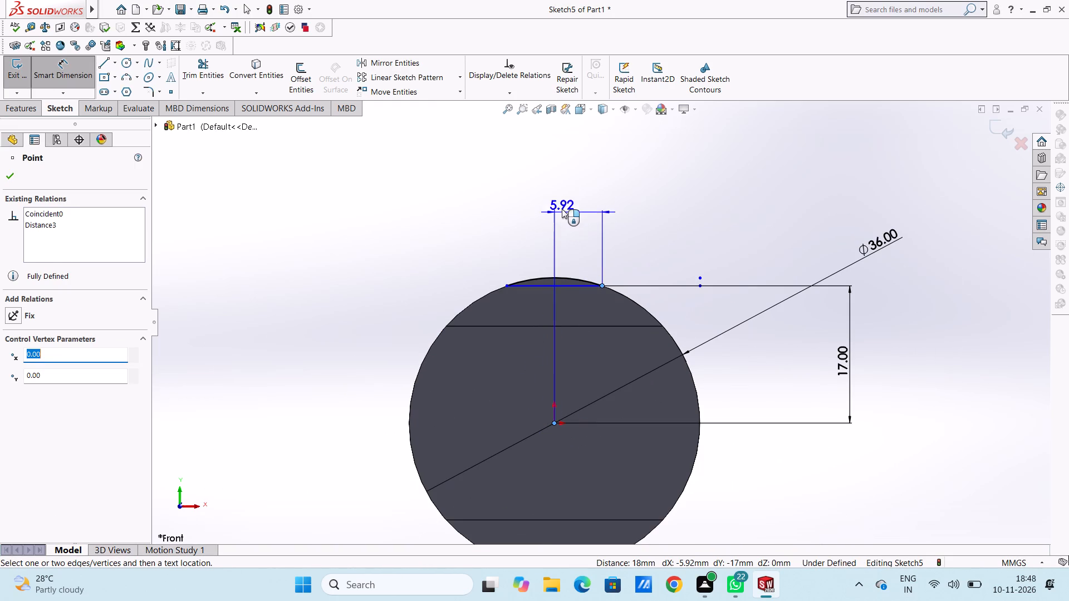
pyautogui.click(562, 200)
pyautogui.click(515, 182)
pyautogui.click(497, 196)
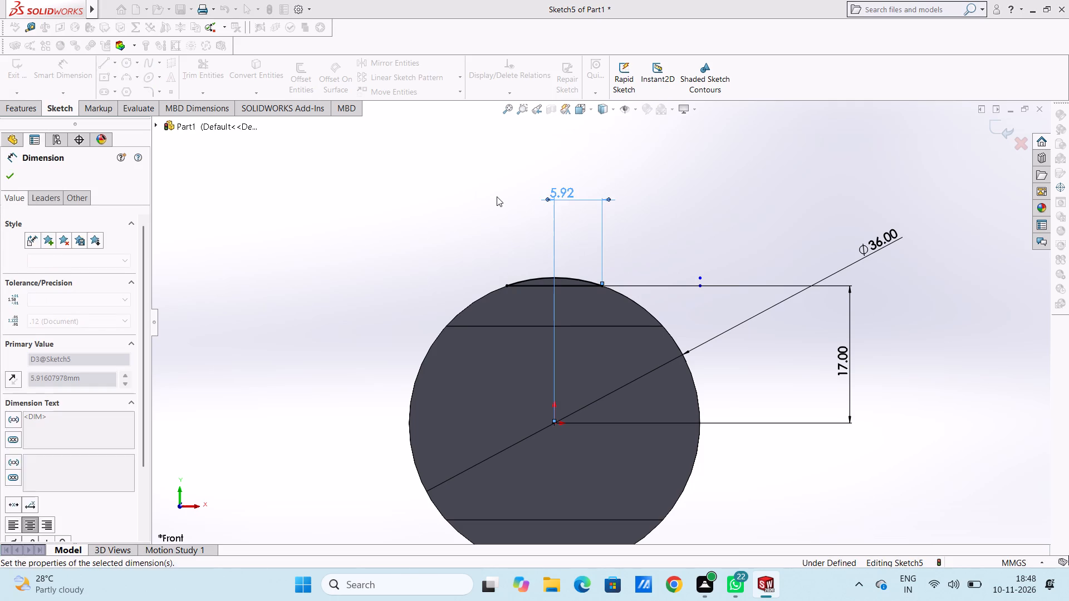
# Dimension the horizontal distance from the origin to the lower chord's left endpoint, placing it below the circle.
pyautogui.scroll(5, 496, 196)
pyautogui.scroll(-5, 597, 426)
pyautogui.scroll(-2, 580, 366)
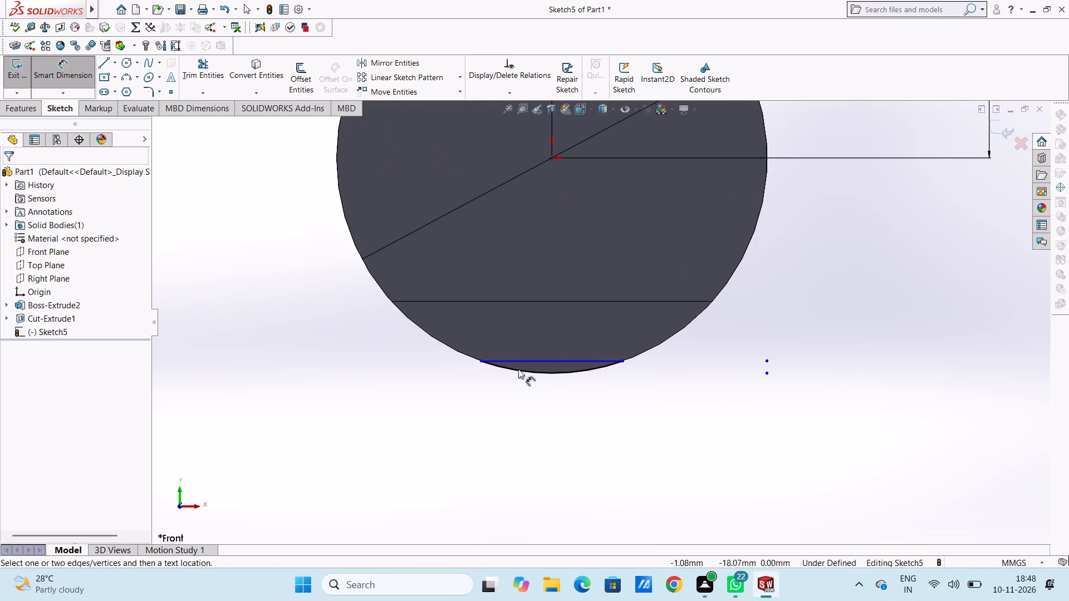
pyautogui.click(483, 361)
pyautogui.click(552, 157)
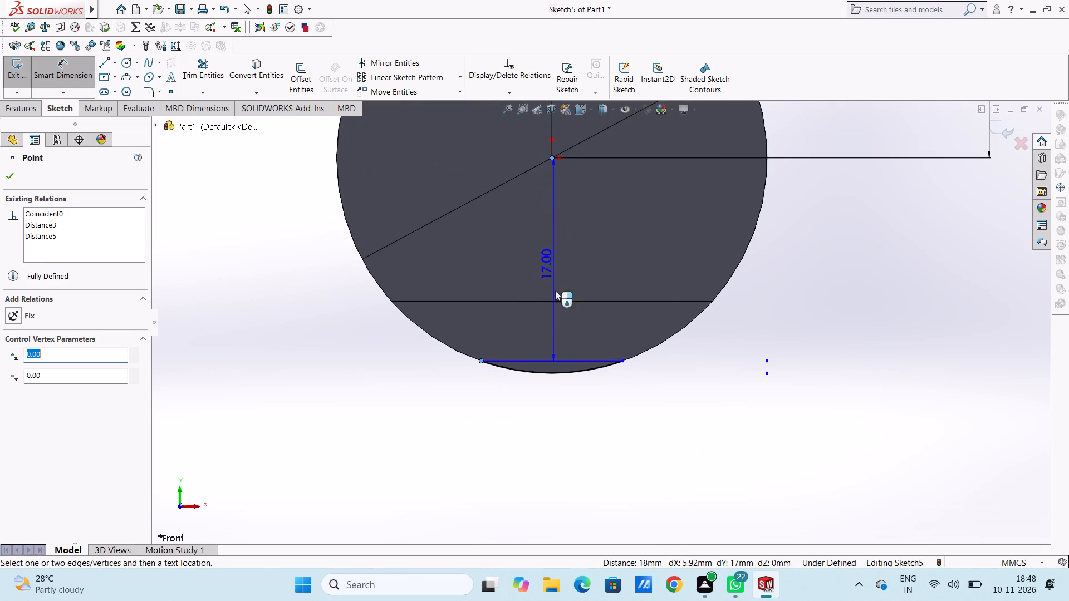
pyautogui.click(525, 494)
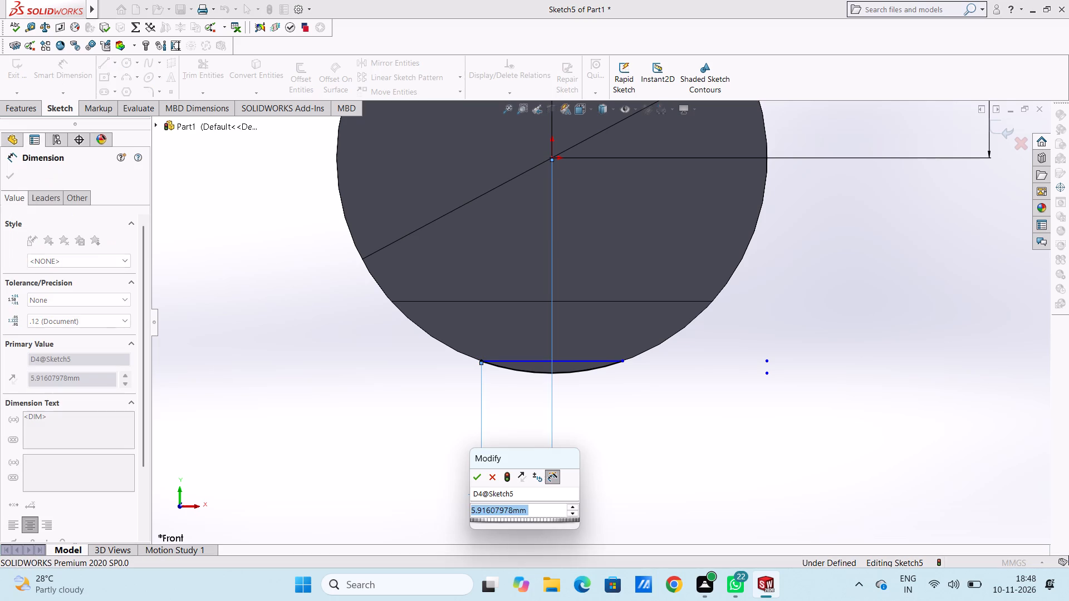
pyautogui.click(482, 478)
pyautogui.click(443, 467)
# Dimension the vertical distance from the origin to the lower chord's right endpoint, placing it to the right of the circle.
pyautogui.scroll(4, 443, 467)
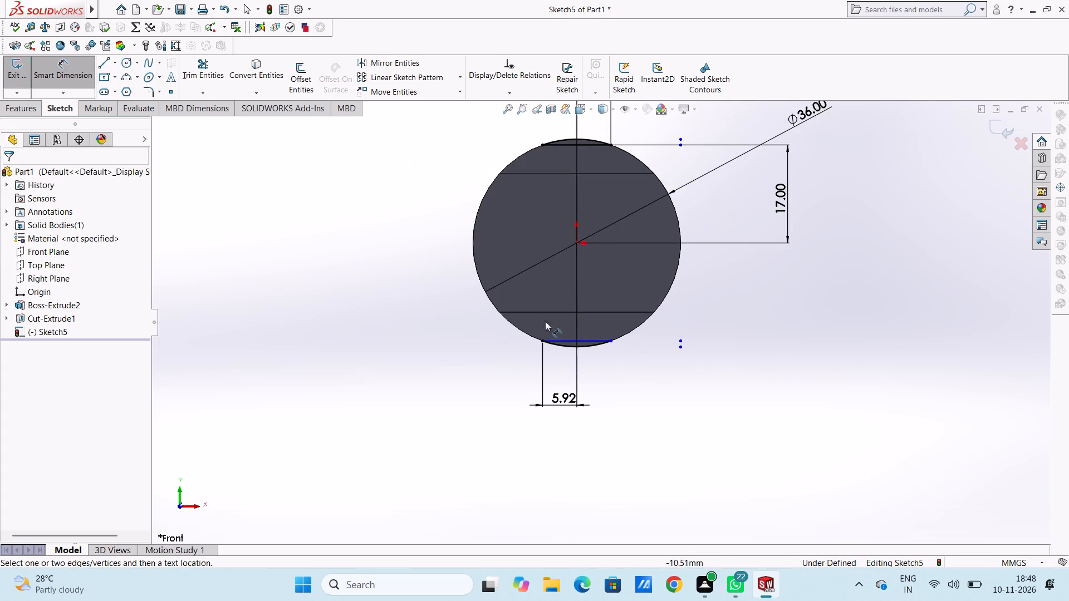
pyautogui.click(576, 244)
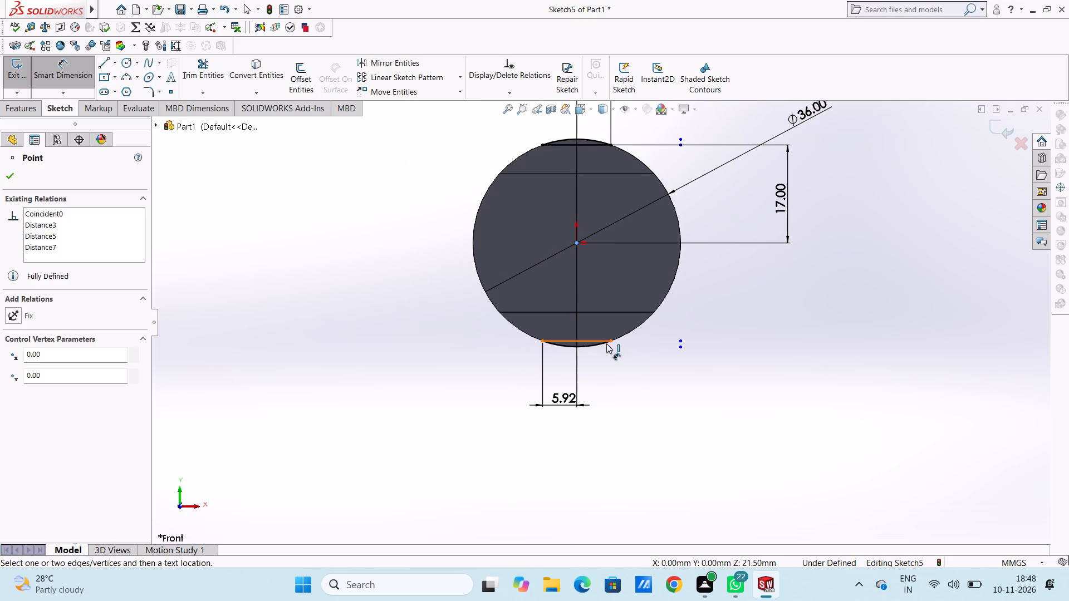
pyautogui.click(604, 341)
pyautogui.click(759, 330)
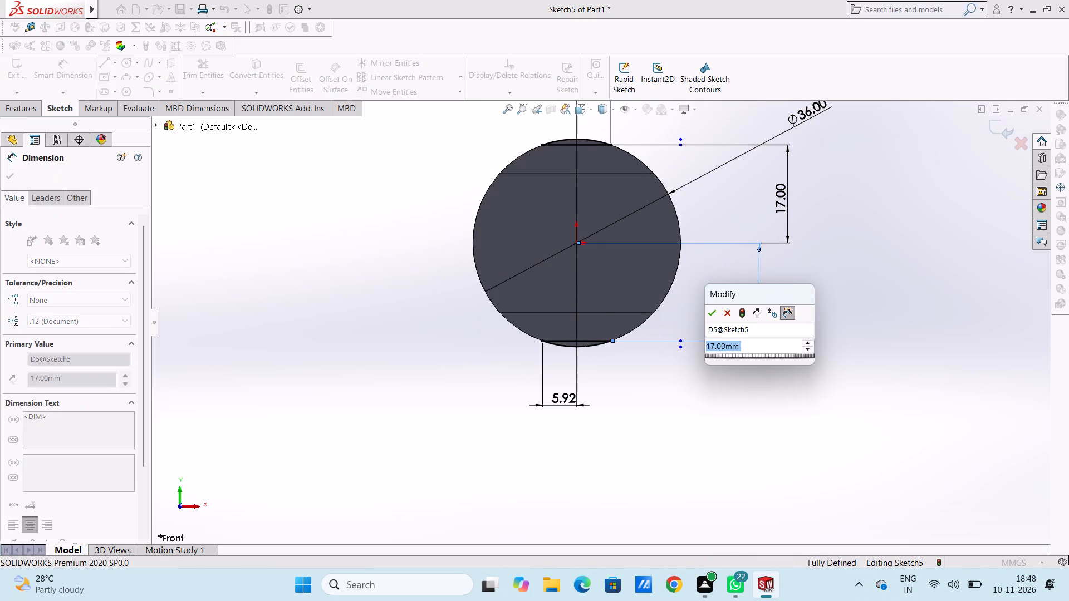
pyautogui.click(715, 317)
pyautogui.click(714, 298)
# Extrude-cut both thin circular segments Blind 51 mm, with the direction reversed to run through the slotted prongs.
pyautogui.moveTo(712, 188); pyautogui.dragTo(666, 224, button='middle')
pyautogui.scroll(2, 603, 177)
pyautogui.scroll(-2, 587, 194)
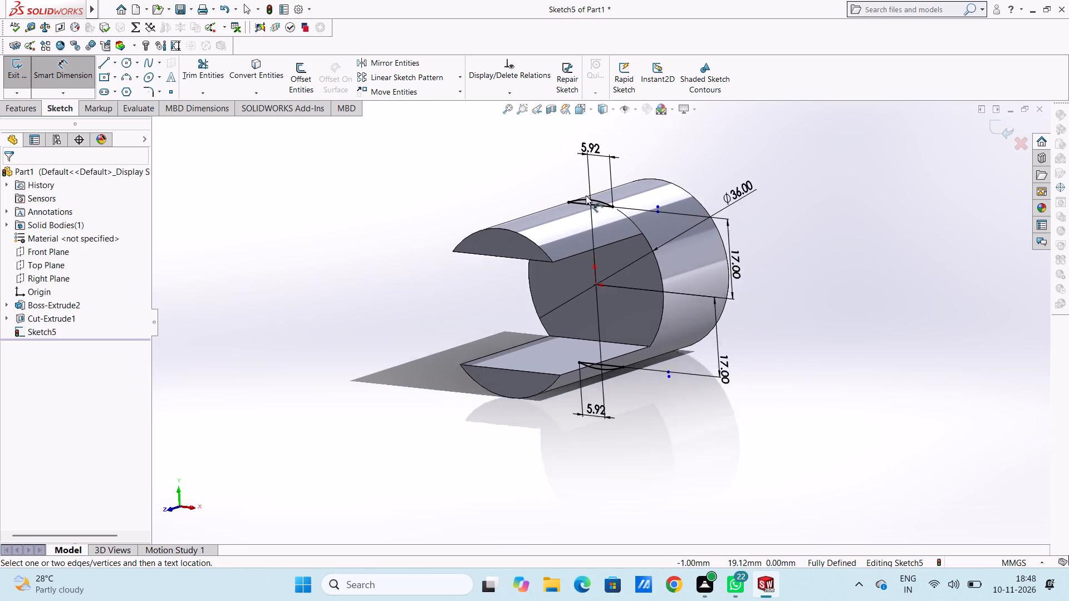
pyautogui.scroll(-1, 586, 195)
pyautogui.click(68, 71)
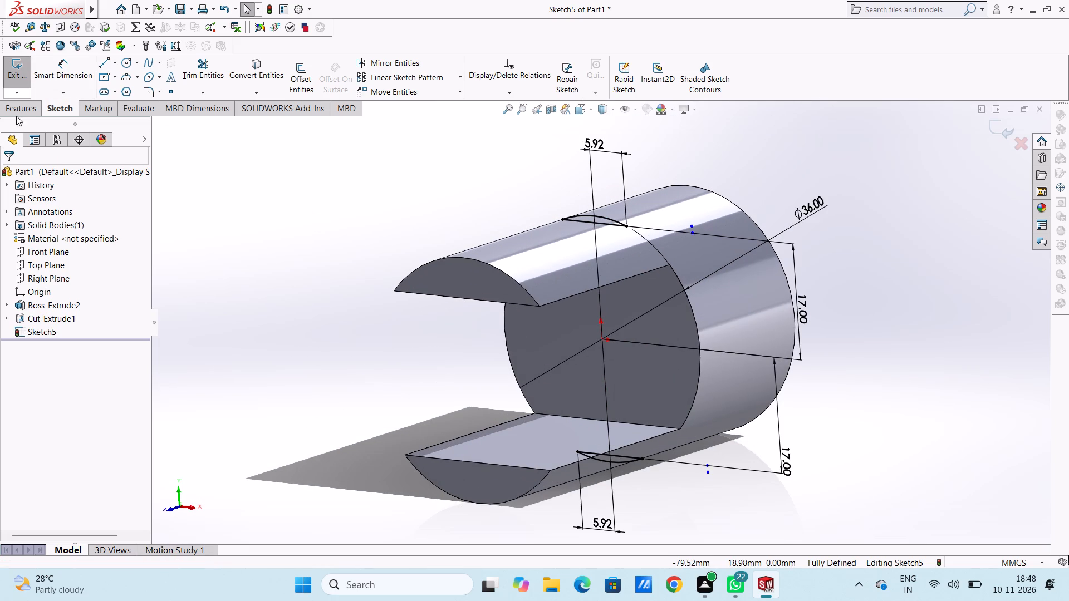
pyautogui.click(17, 108)
pyautogui.click(185, 73)
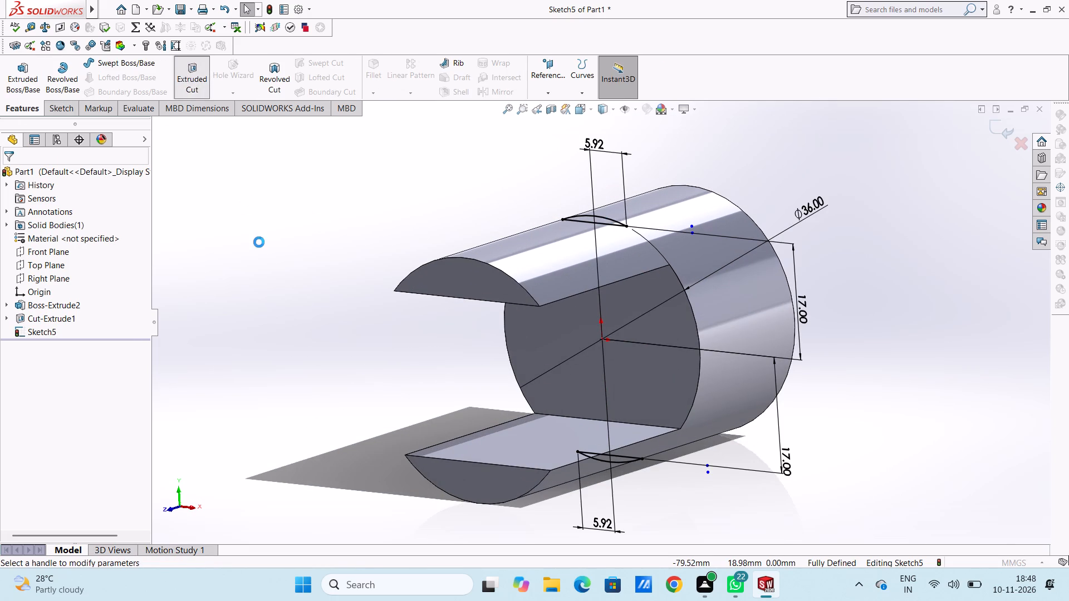
pyautogui.click(16, 250)
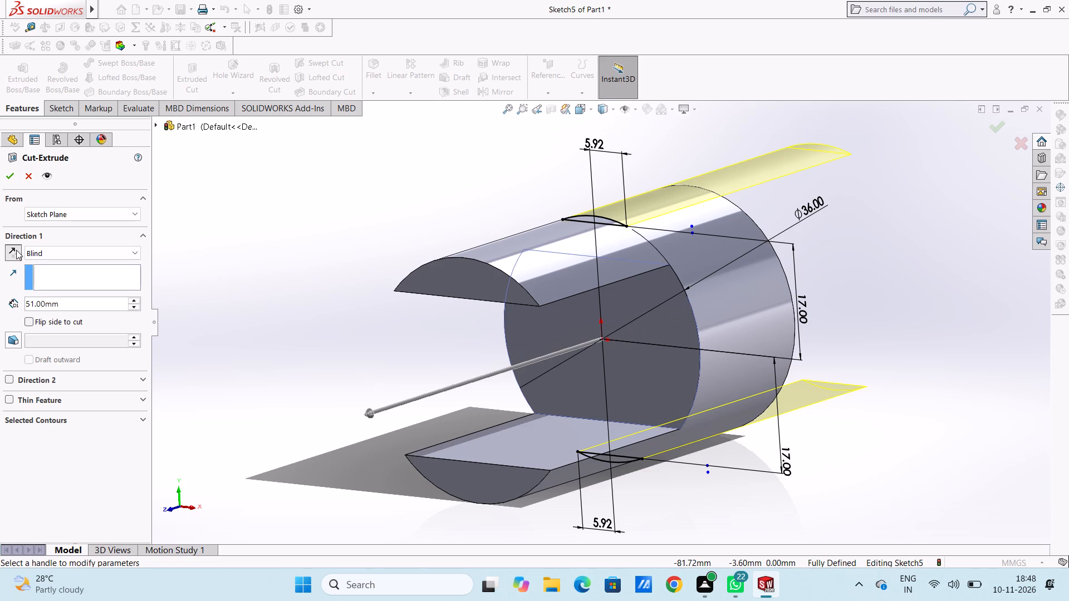
pyautogui.click(13, 177)
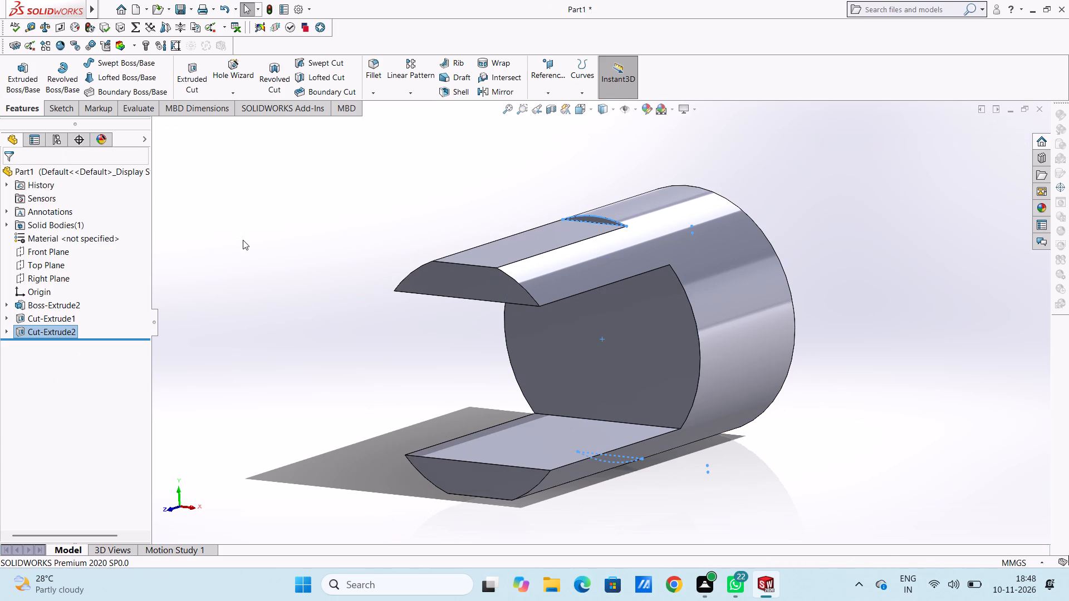
pyautogui.click(244, 240)
# Examine the flats cut on the outside of both prongs from several angles.
pyautogui.moveTo(303, 296); pyautogui.dragTo(371, 239, button='middle')
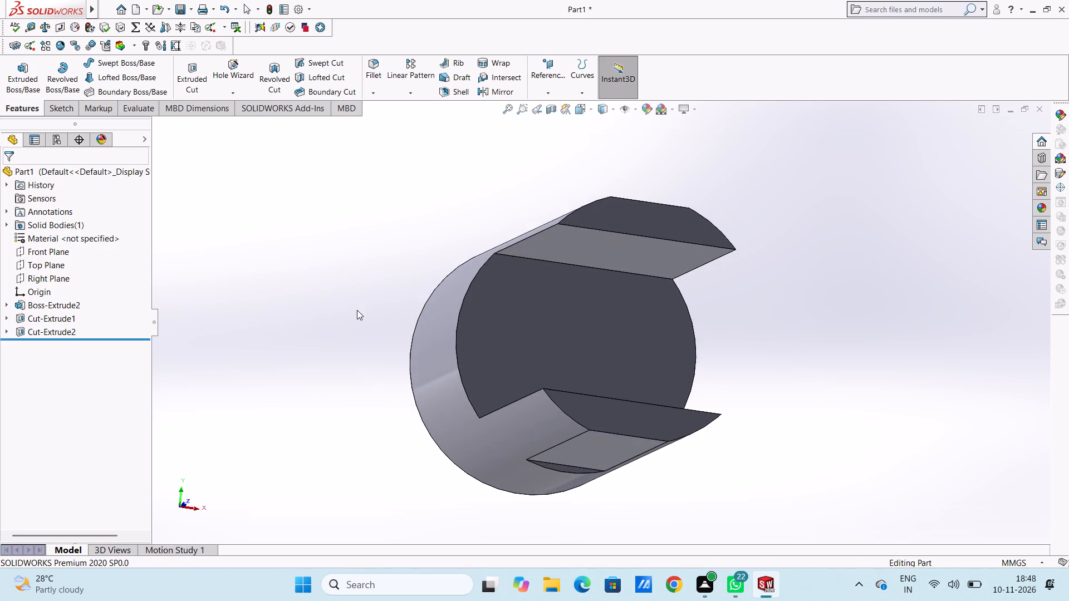
pyautogui.scroll(2, 356, 310)
pyautogui.moveTo(426, 384); pyautogui.dragTo(342, 299, button='middle')
pyautogui.moveTo(342, 302); pyautogui.dragTo(316, 385, button='middle')
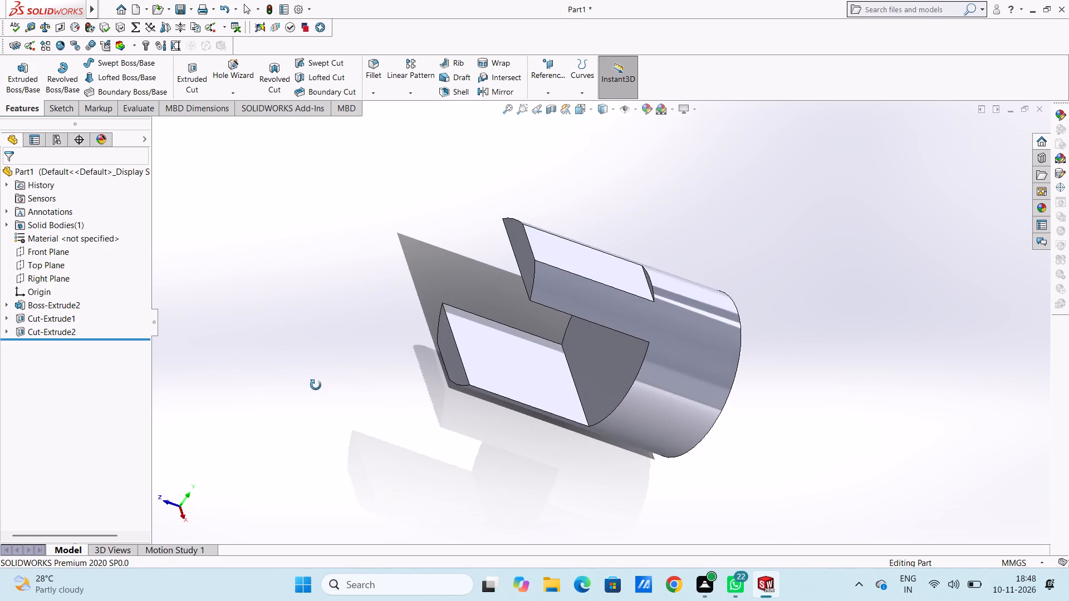
pyautogui.moveTo(316, 385); pyautogui.dragTo(337, 387, button='middle')
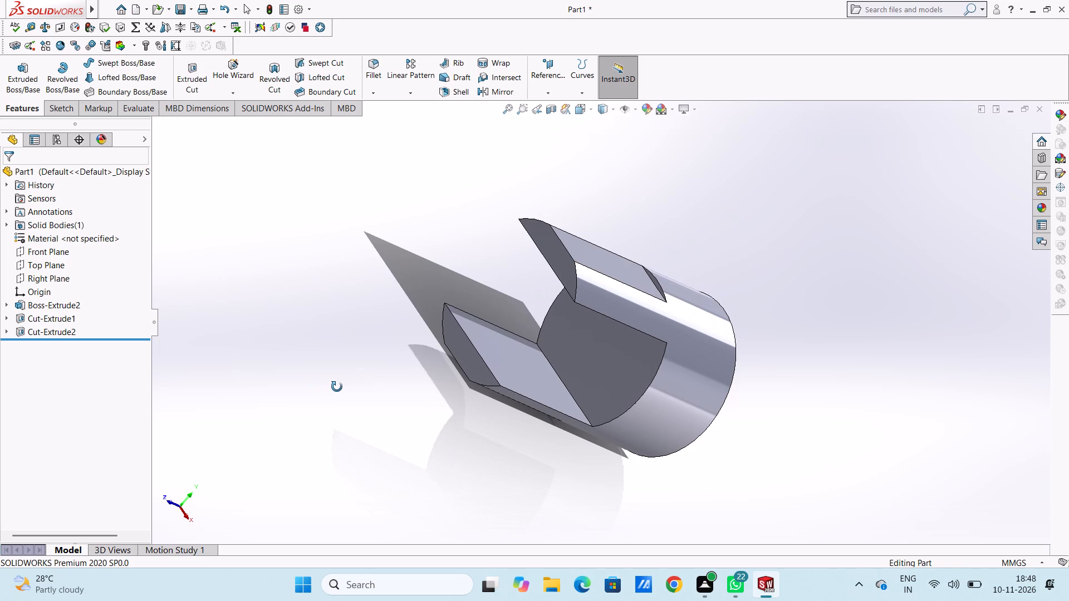
pyautogui.moveTo(337, 387); pyautogui.dragTo(420, 370, button='middle')
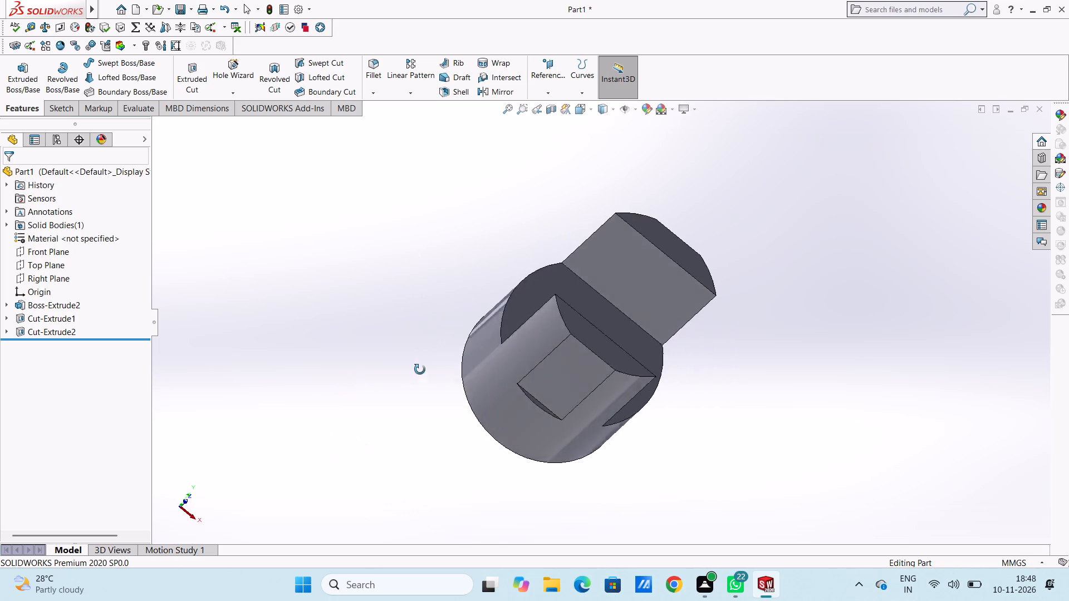
pyautogui.moveTo(420, 370); pyautogui.dragTo(383, 294, button='middle')
pyautogui.scroll(-2, 704, 224)
pyautogui.scroll(3, 669, 228)
pyautogui.moveTo(688, 290); pyautogui.dragTo(694, 250, button='middle')
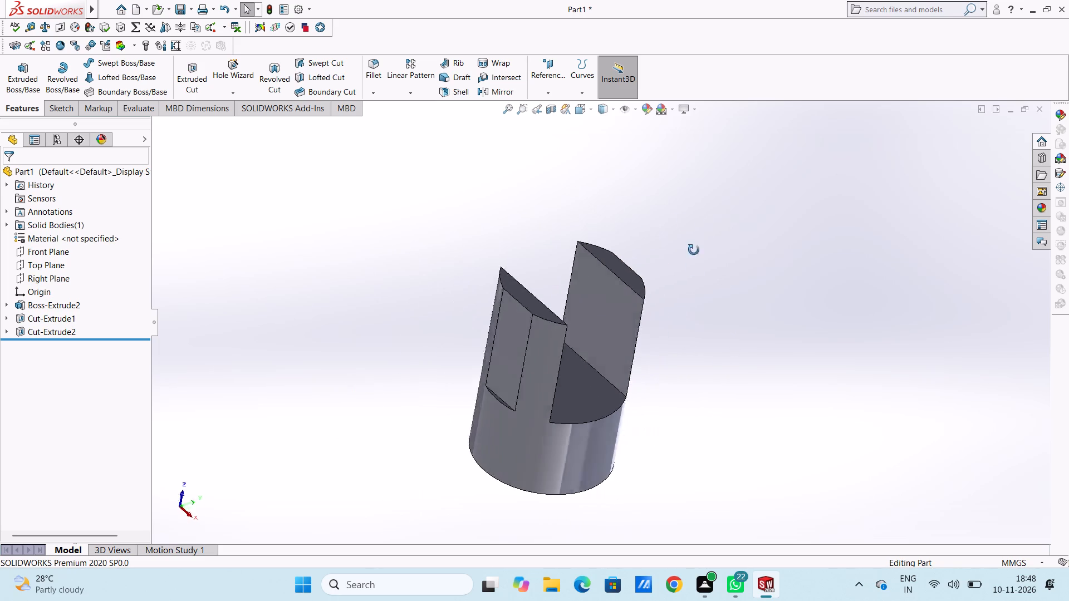
pyautogui.moveTo(694, 250); pyautogui.dragTo(610, 265, button='middle')
pyautogui.scroll(-4, 598, 297)
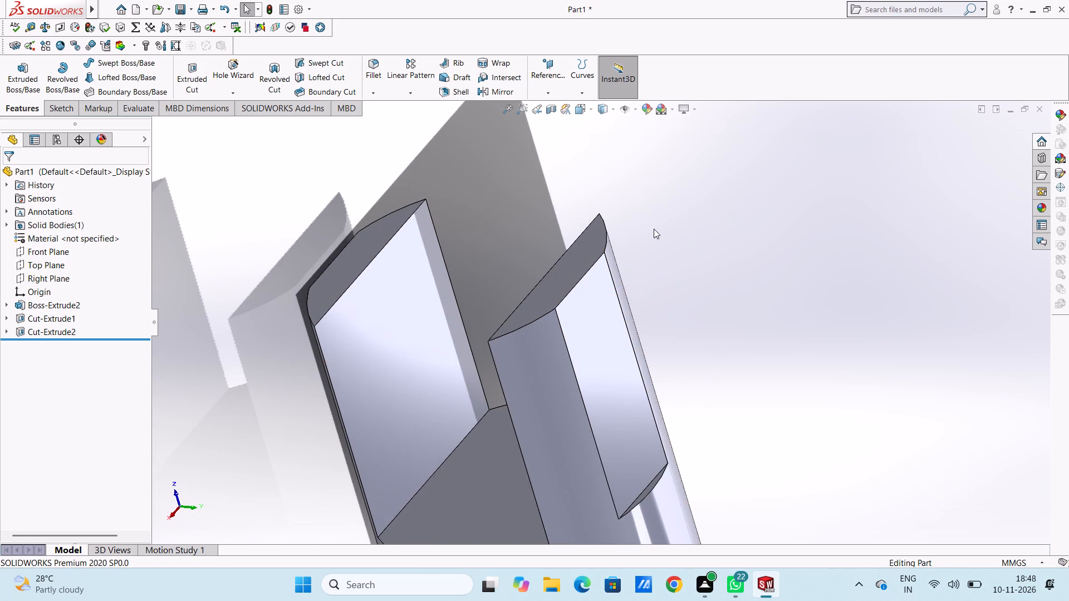
pyautogui.scroll(-2, 653, 228)
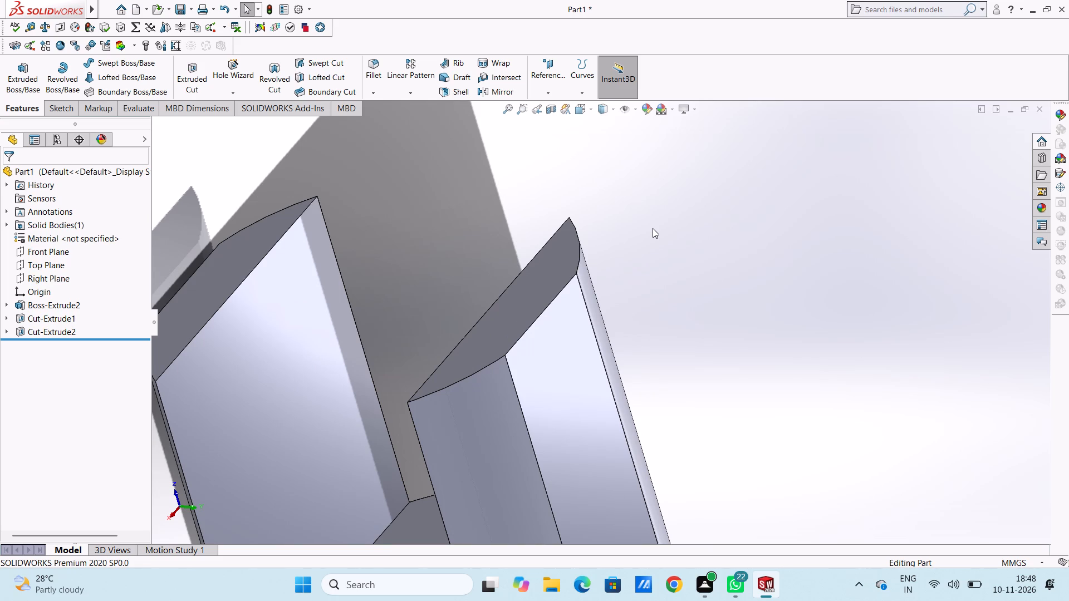
# Chamfer the outer end edges of the flats on both prongs at 2 mm and 45 degrees.
pyautogui.scroll(4, 626, 270)
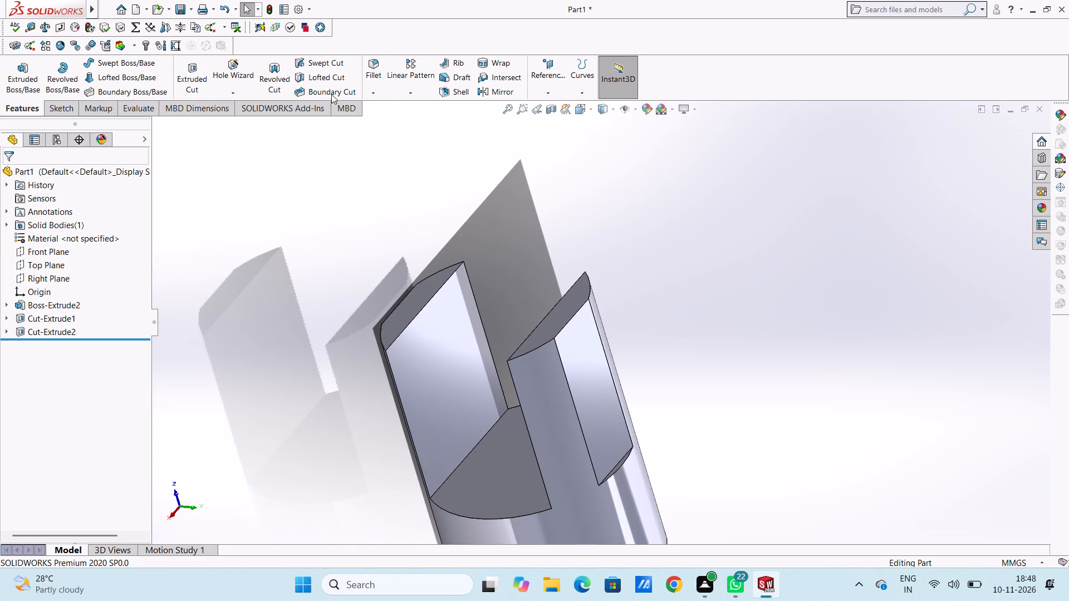
pyautogui.click(372, 96)
pyautogui.click(394, 121)
pyautogui.press('2')
pyautogui.press('Return')
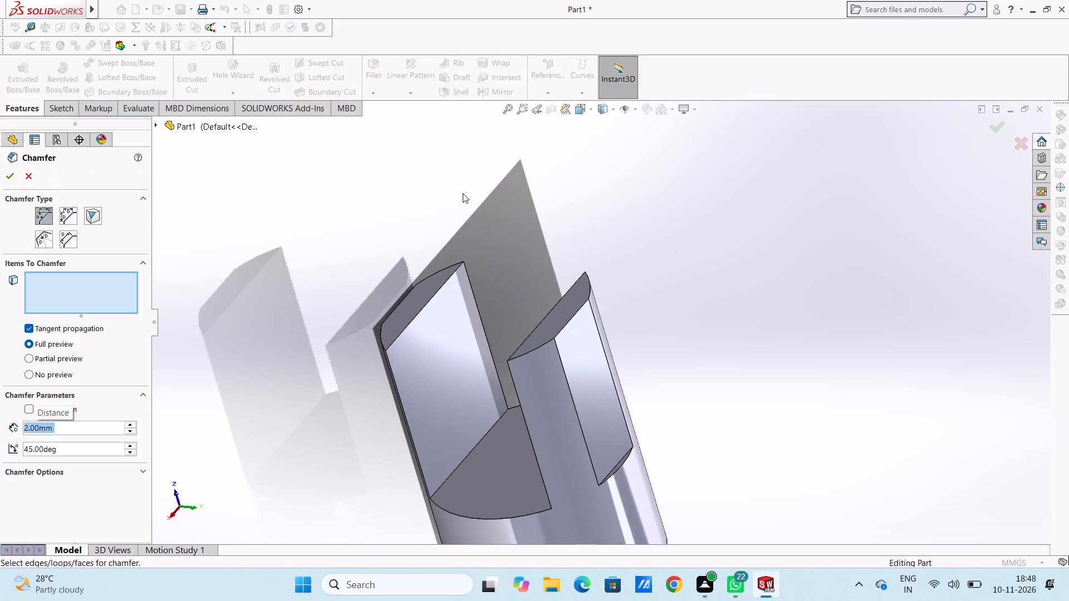
pyautogui.click(565, 326)
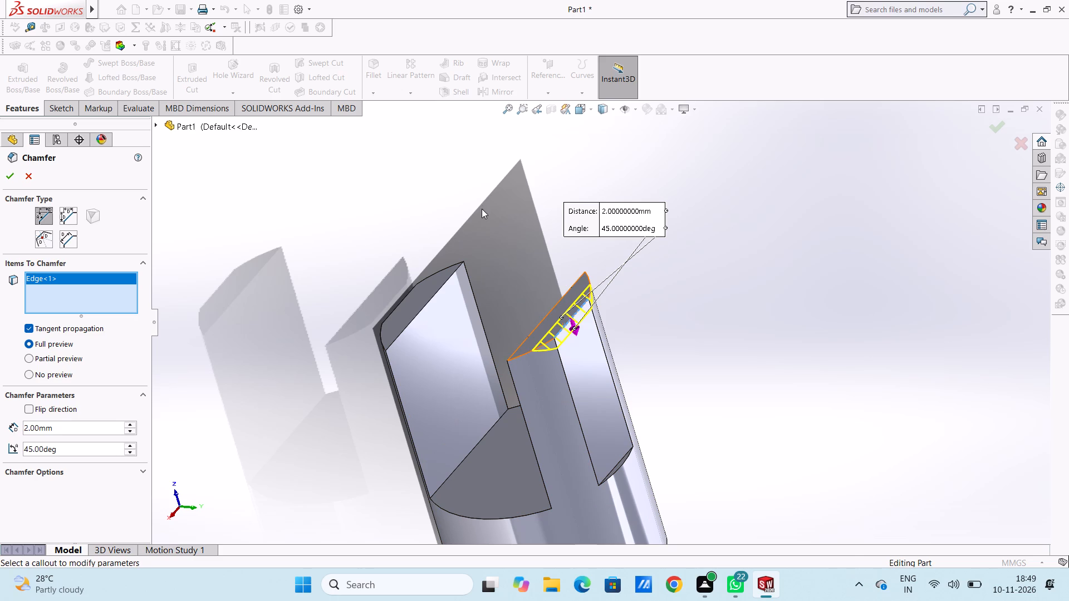
pyautogui.moveTo(487, 211); pyautogui.dragTo(570, 258, button='middle')
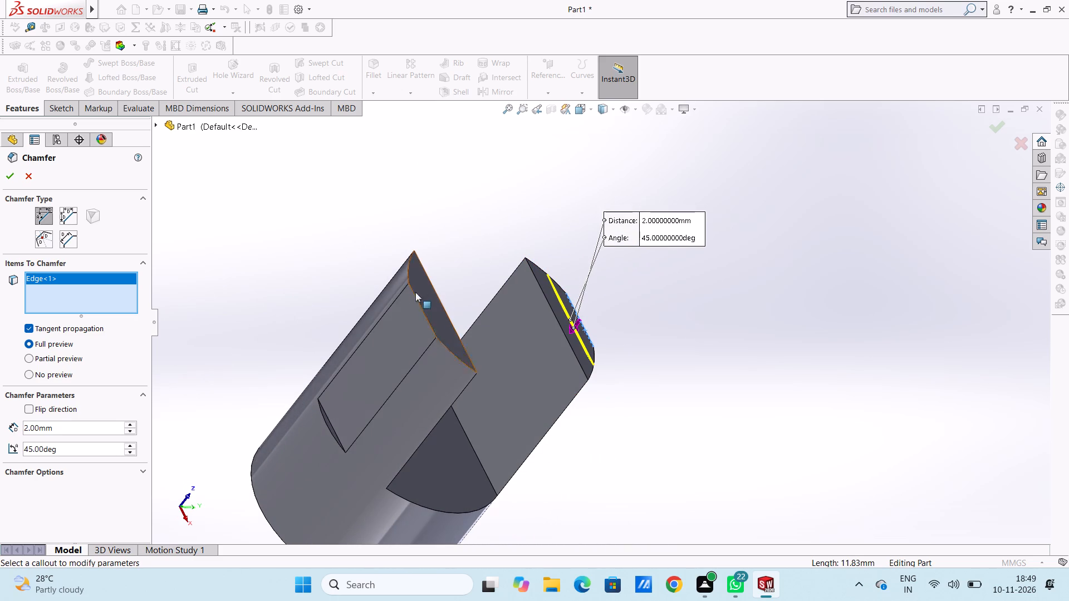
pyautogui.click(420, 301)
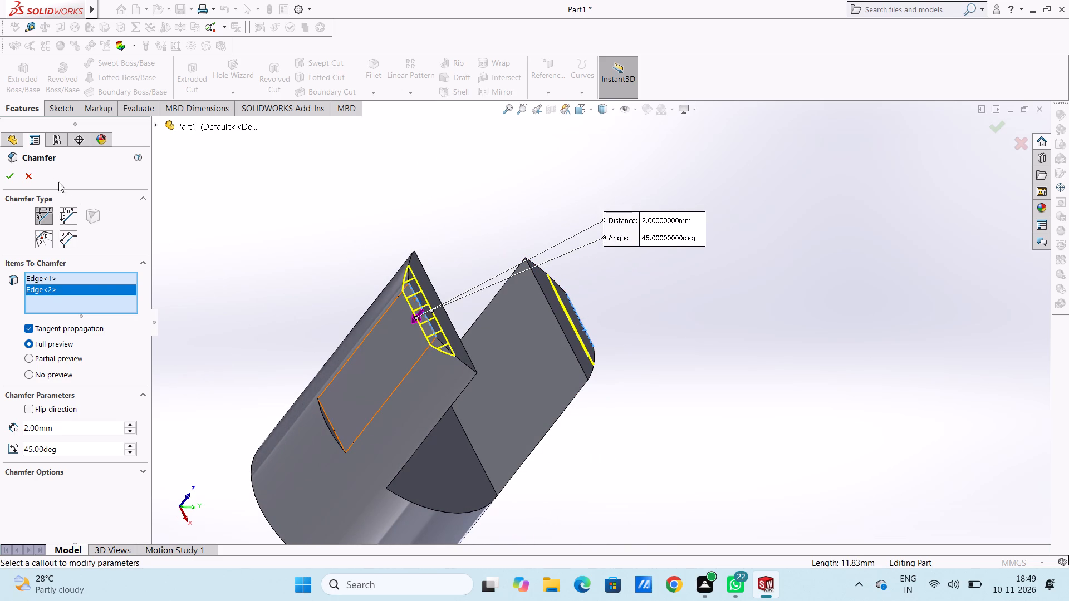
pyautogui.click(10, 176)
# Inspect the chamfered part from oblique angles and in the Right, Top and Bottom views.
pyautogui.moveTo(406, 214); pyautogui.dragTo(400, 213, button='middle')
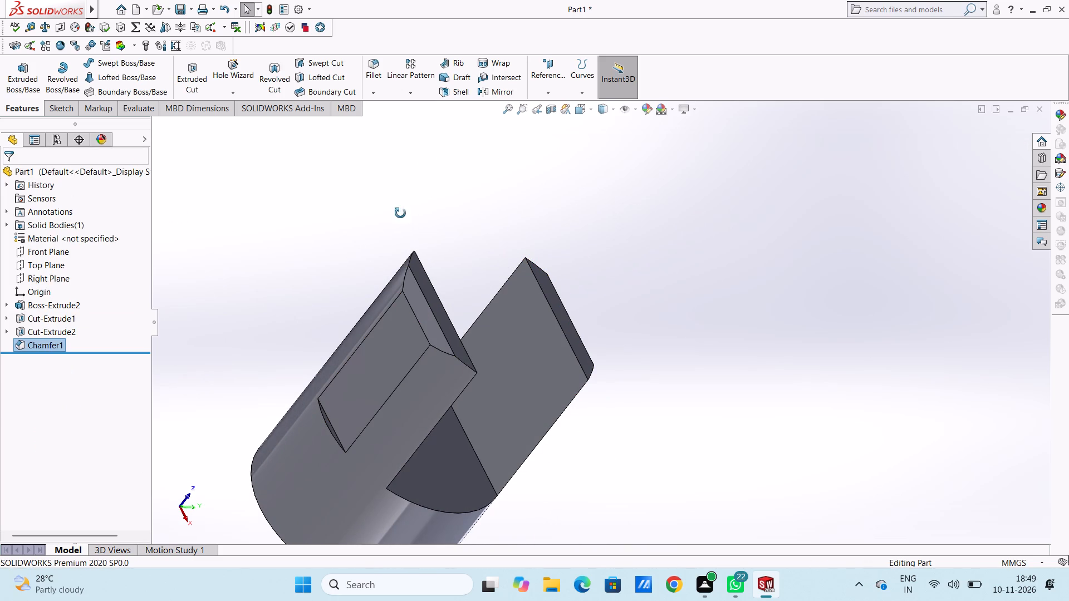
pyautogui.moveTo(400, 213); pyautogui.dragTo(359, 214, button='middle')
pyautogui.scroll(2, 383, 237)
pyautogui.moveTo(452, 253); pyautogui.dragTo(416, 239, button='middle')
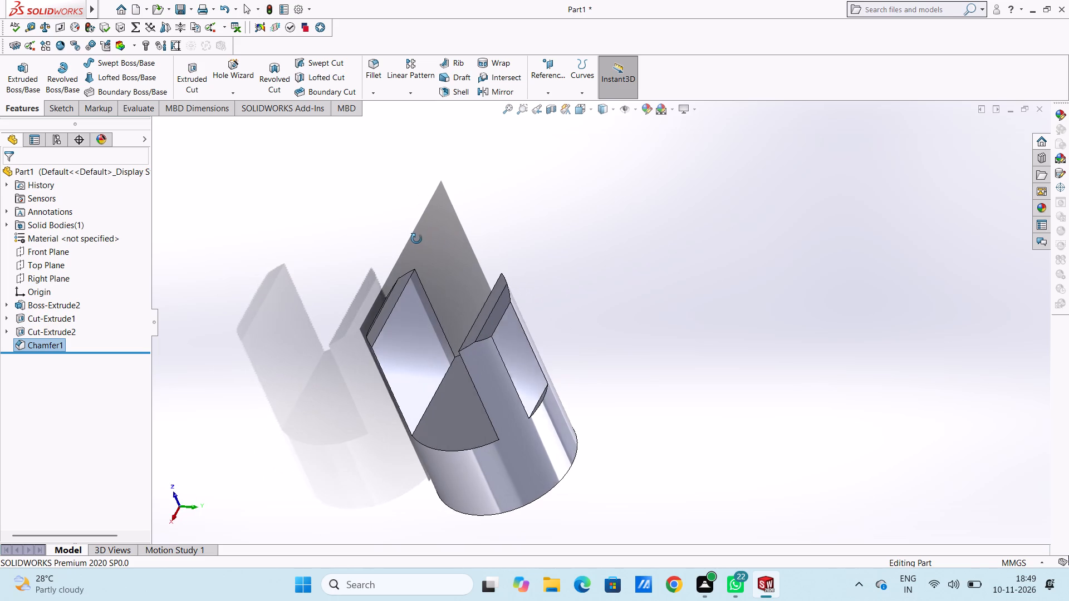
pyautogui.moveTo(416, 239); pyautogui.dragTo(416, 239, button='middle')
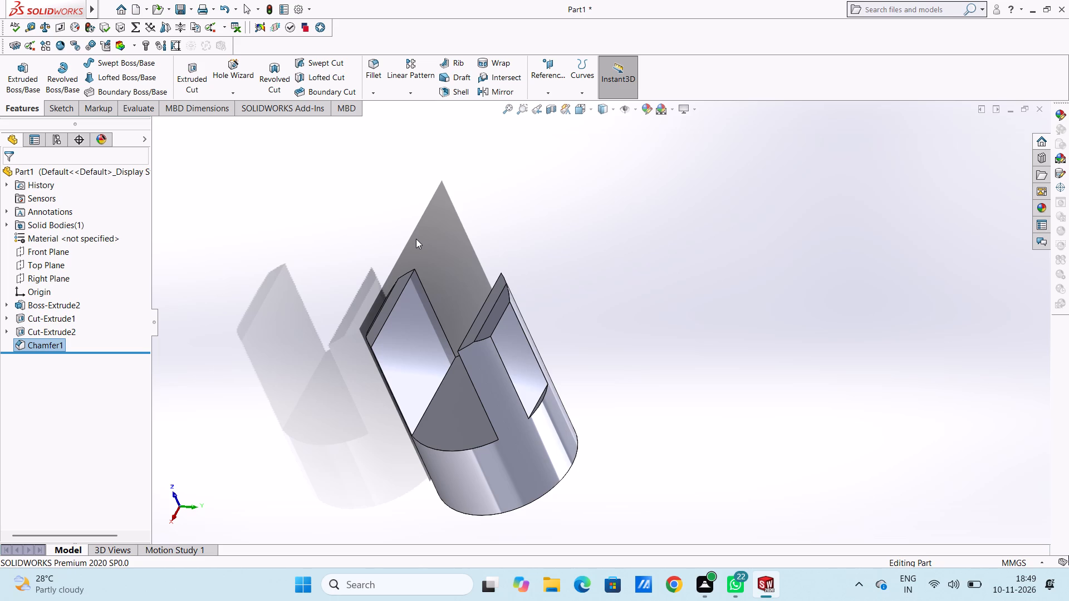
pyautogui.scroll(3, 449, 239)
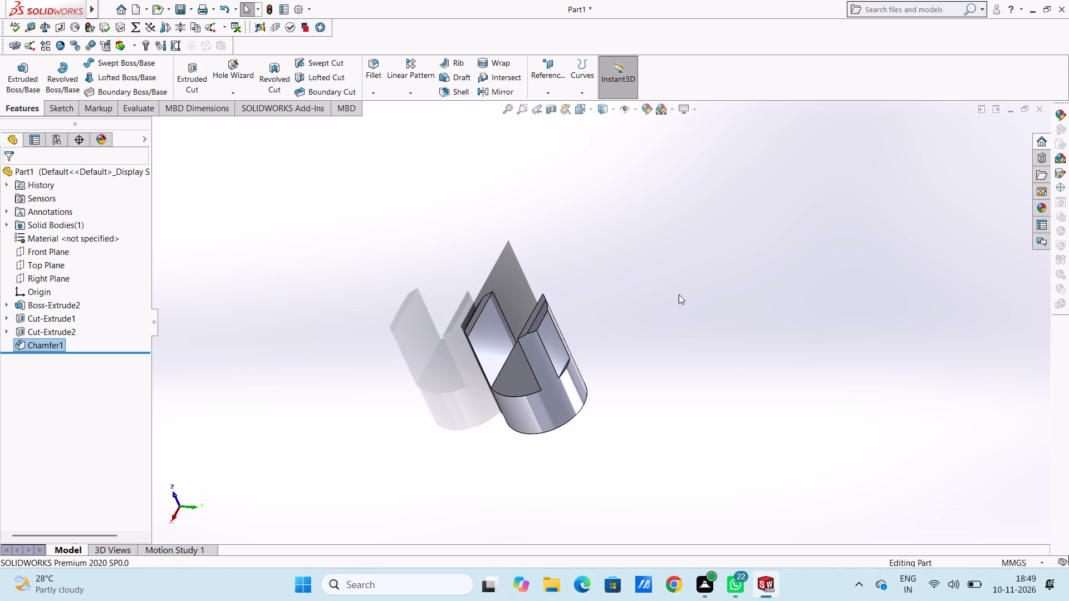
pyautogui.scroll(-1, 592, 347)
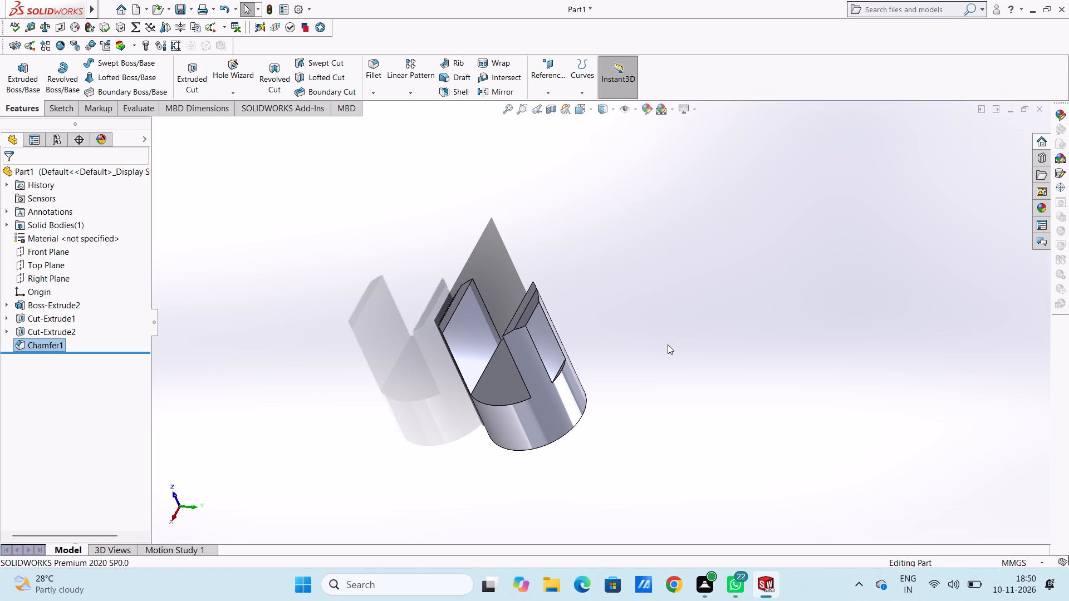
pyautogui.hotkey('ctrl', '4')
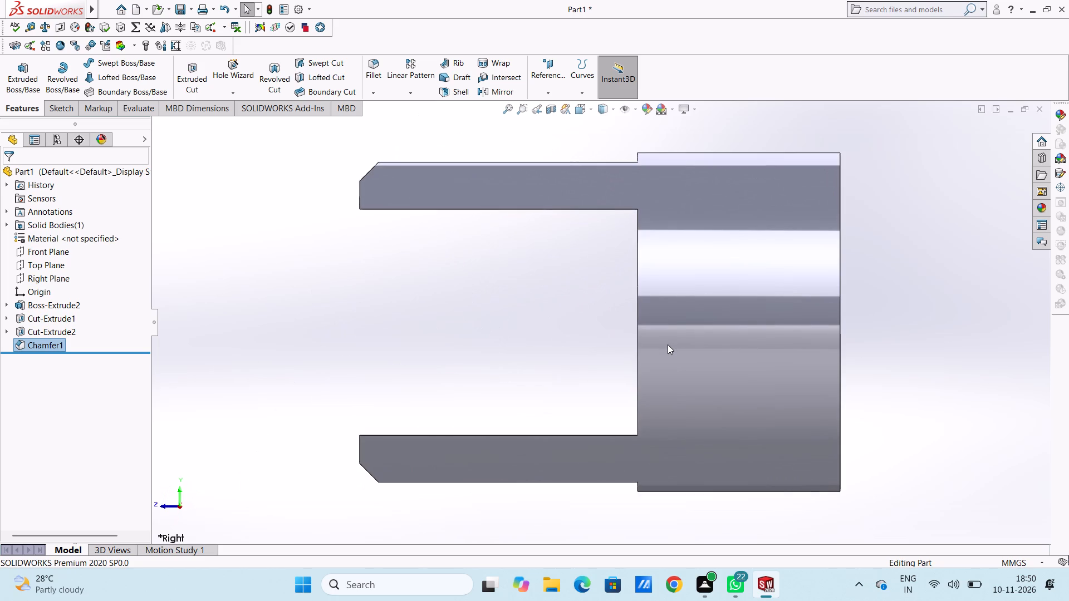
pyautogui.hotkey('ctrl', '5')
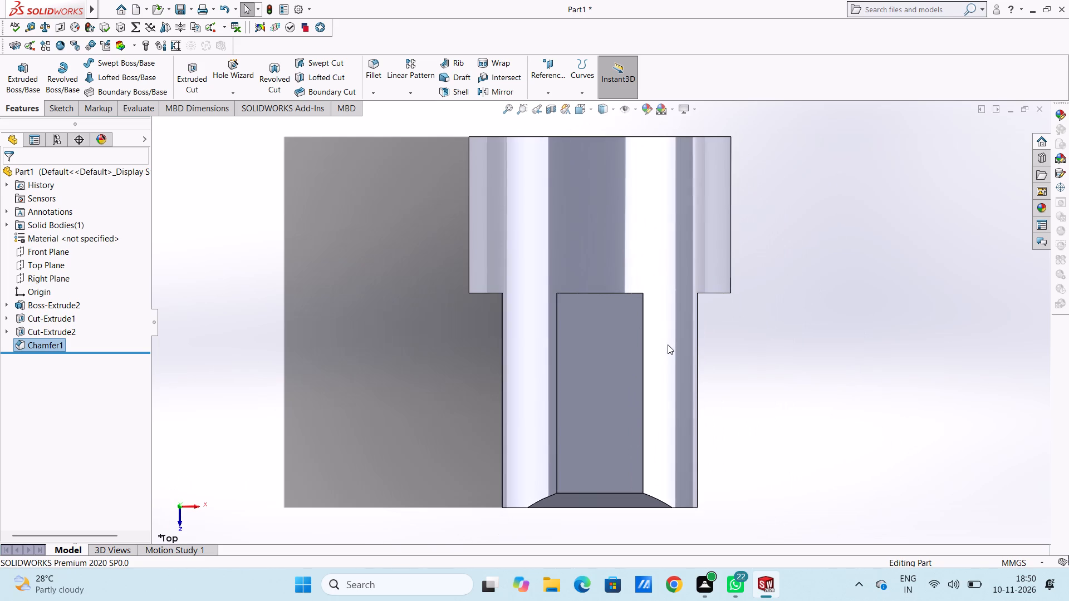
pyautogui.scroll(3, 668, 344)
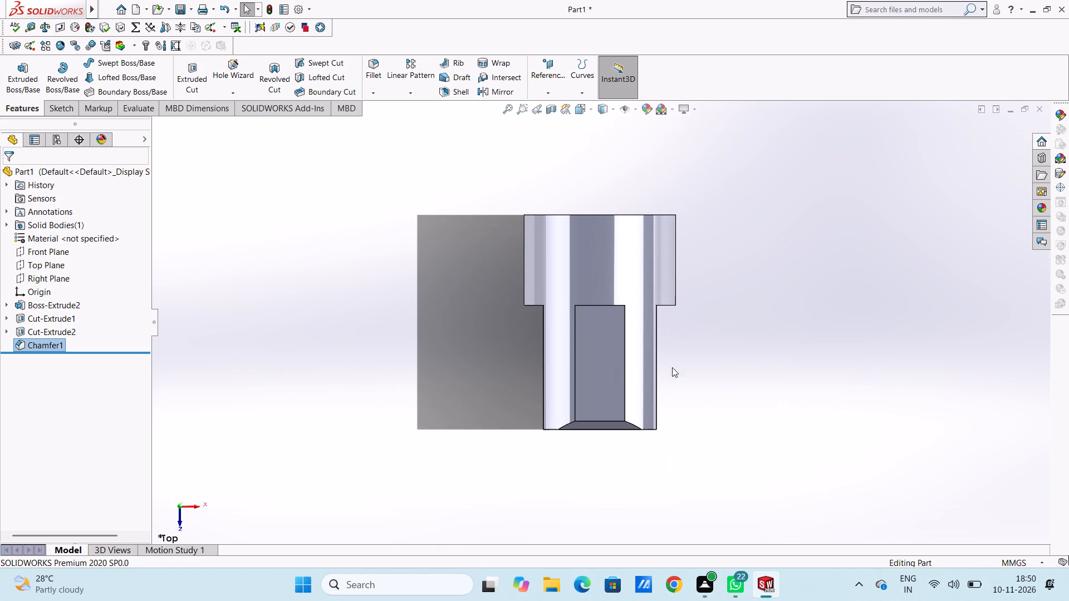
pyautogui.hotkey('ctrl', '6')
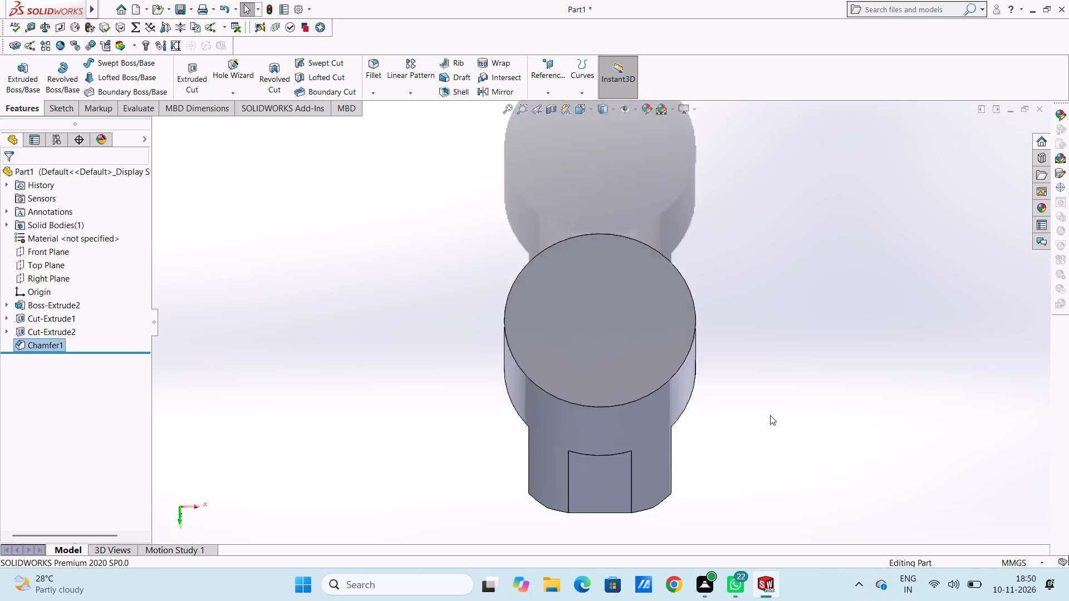
pyautogui.scroll(3, 686, 304)
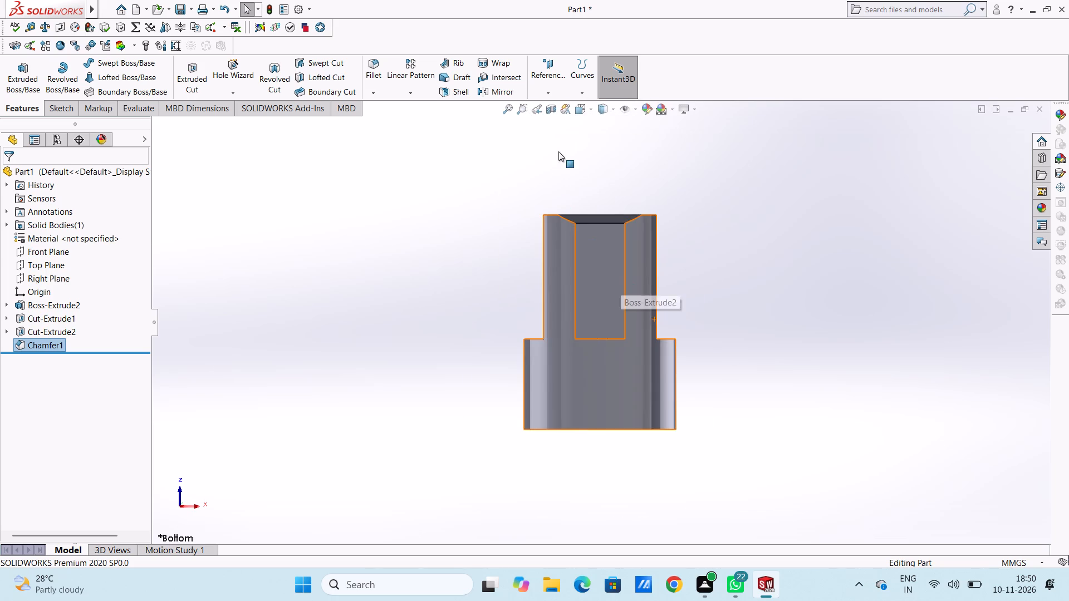
pyautogui.scroll(-3, 622, 187)
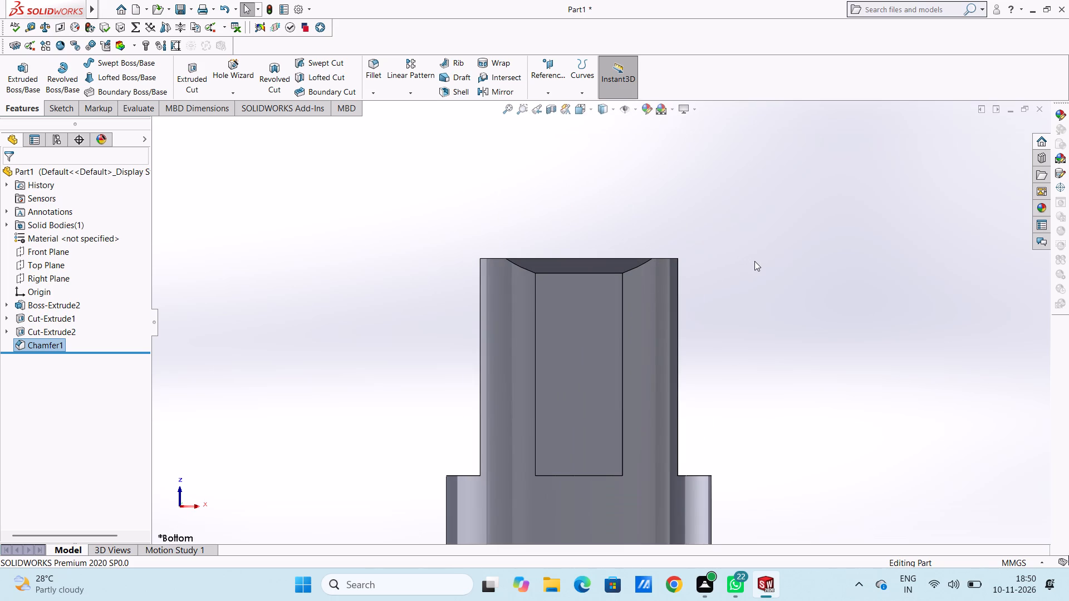
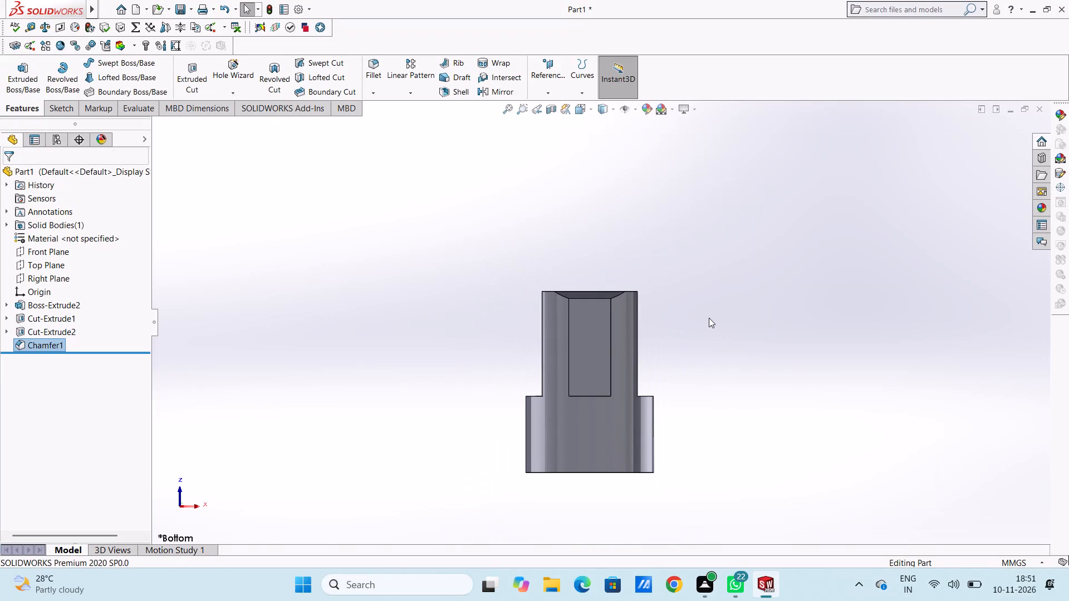
# Start a sketch on the Top Plane and draw a vertical line about 60 mm long from beyond the prong ends to the origin.
pyautogui.click(51, 265)
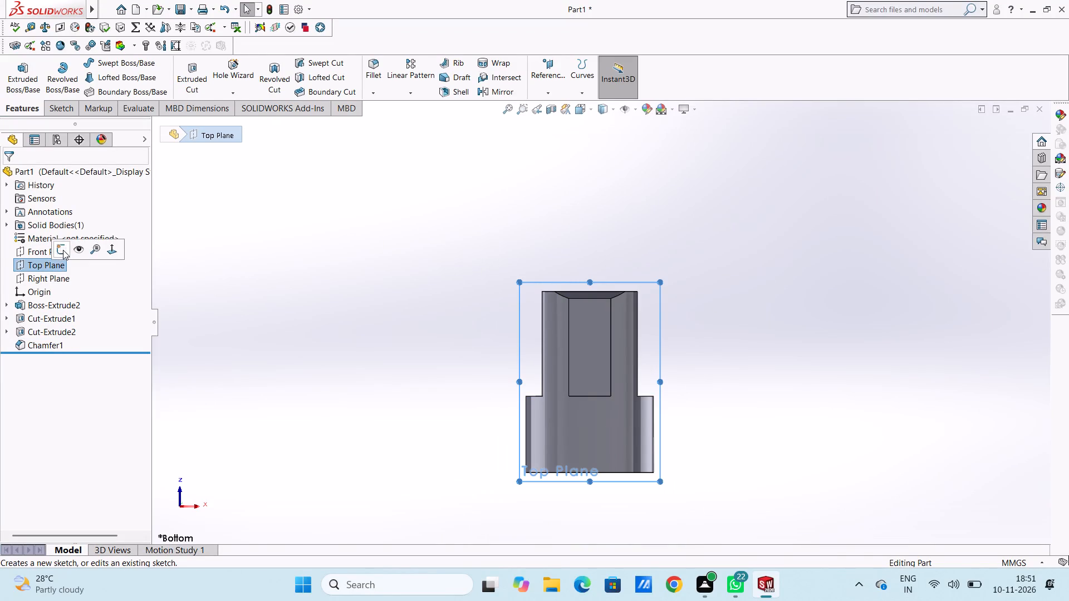
pyautogui.click(63, 249)
pyautogui.click(337, 288)
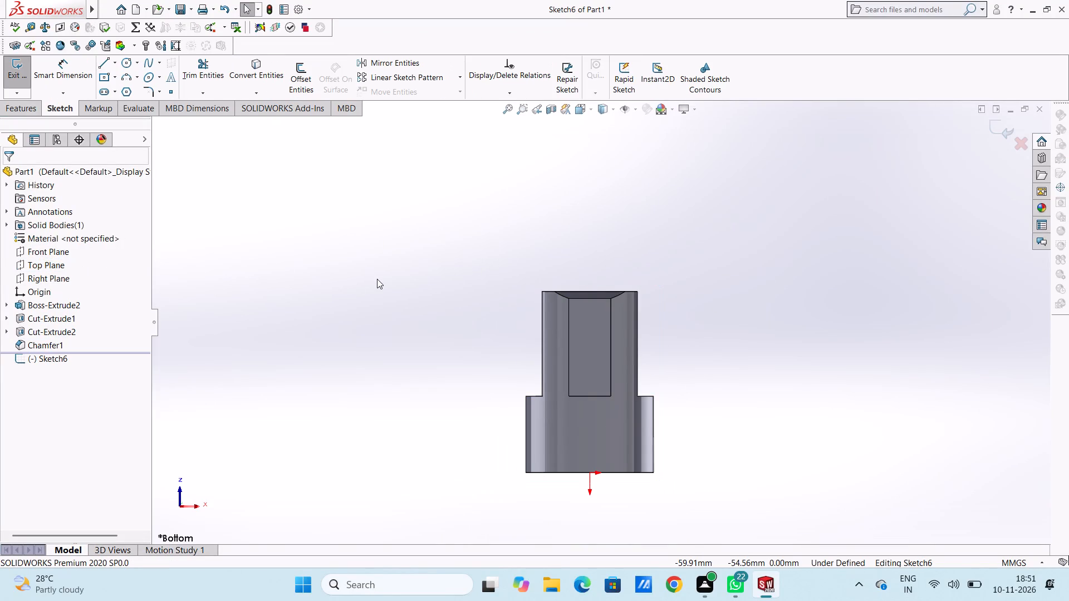
pyautogui.moveTo(379, 279); pyautogui.dragTo(521, 290, button='middle')
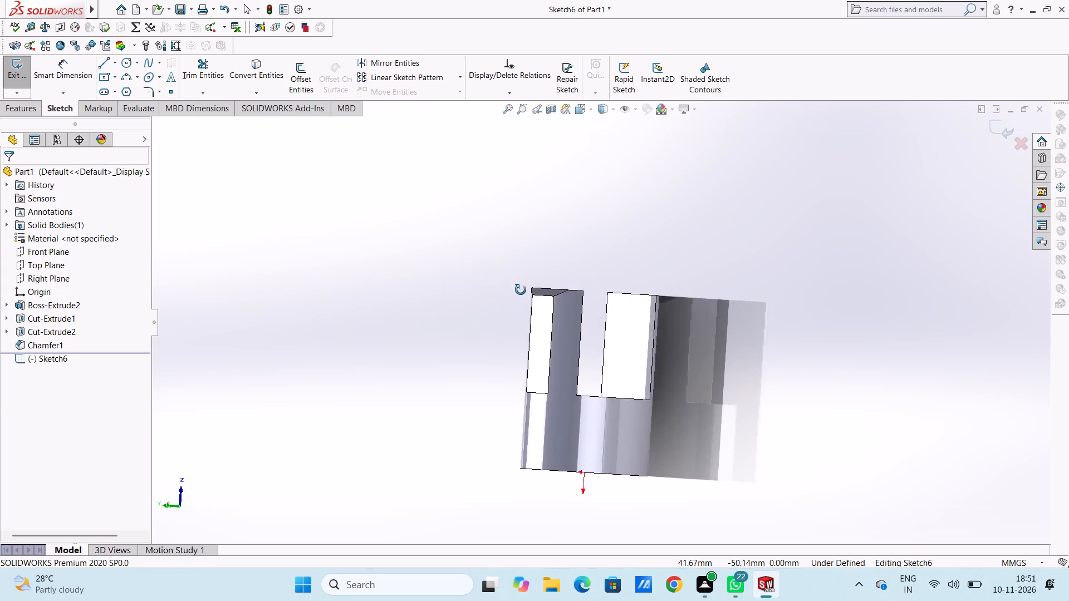
pyautogui.moveTo(521, 290); pyautogui.dragTo(481, 293, button='middle')
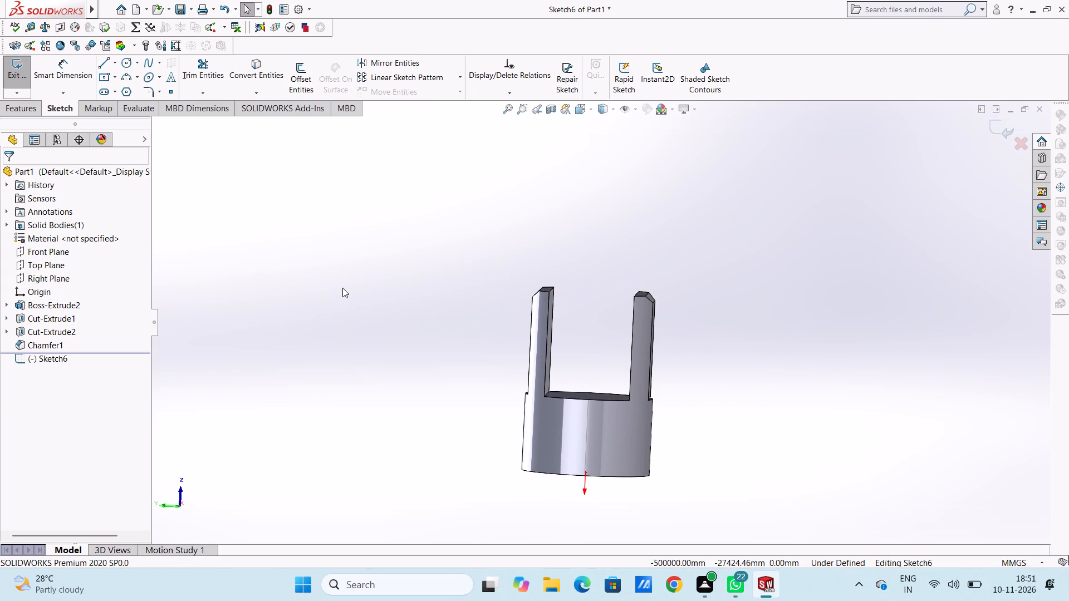
pyautogui.hotkey('ctrl', '6')
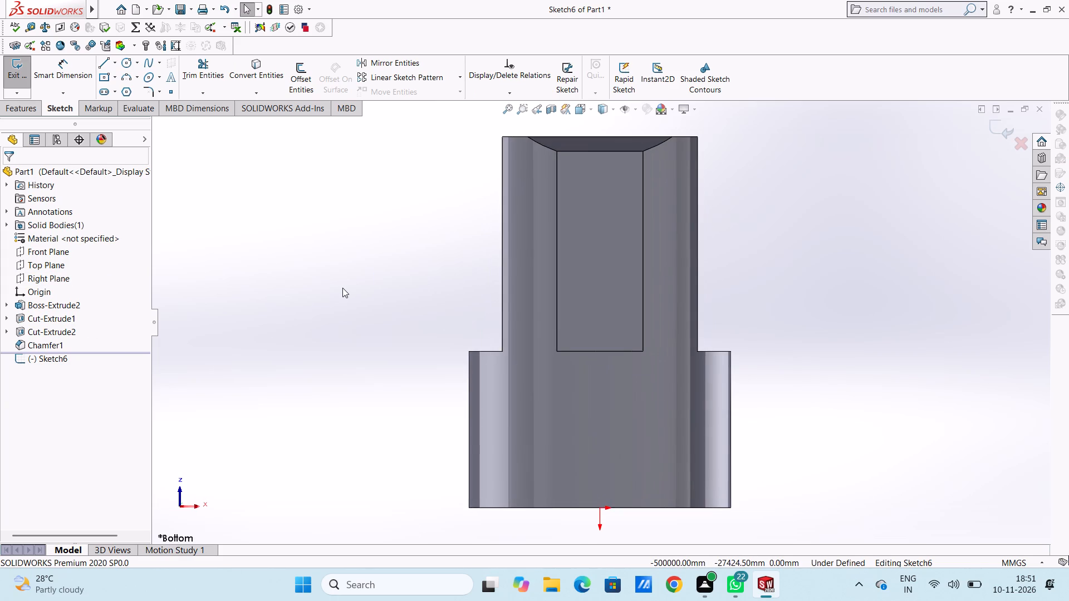
pyautogui.scroll(4, 676, 210)
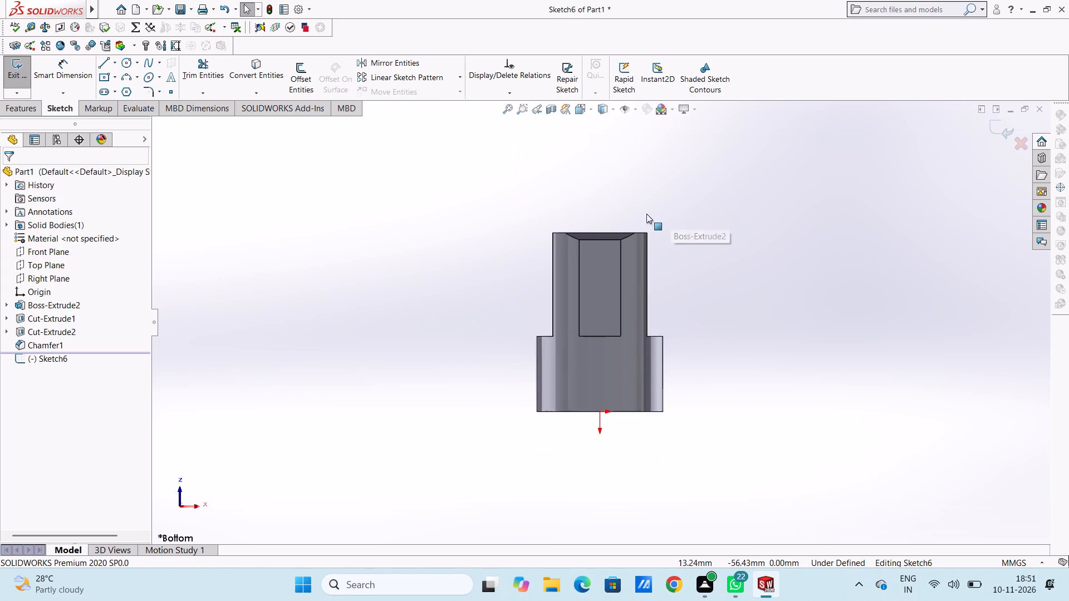
pyautogui.scroll(-3, 636, 199)
pyautogui.scroll(3, 617, 235)
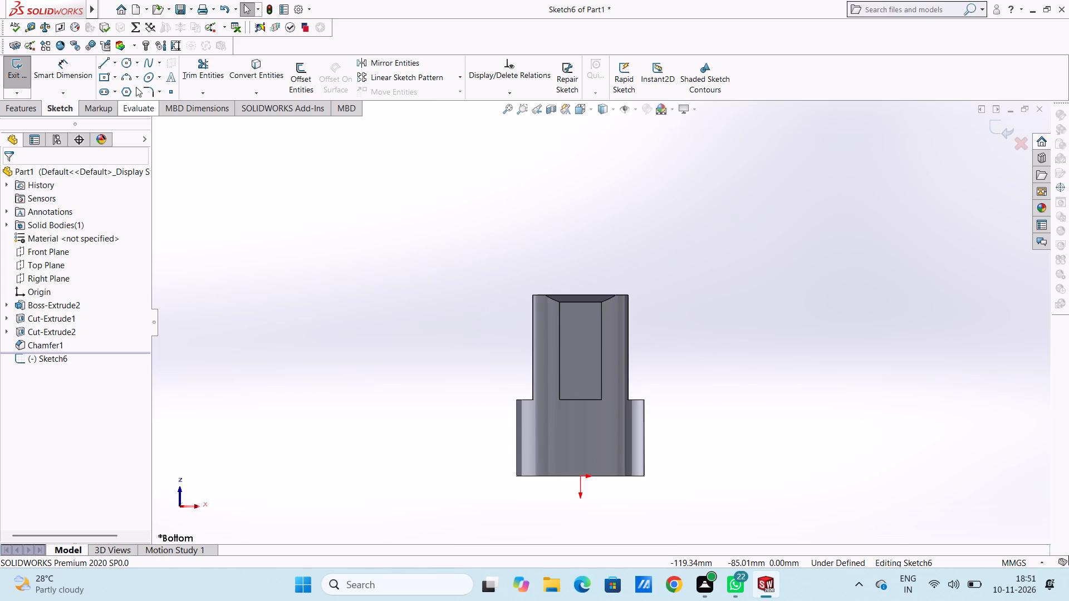
pyautogui.click(103, 66)
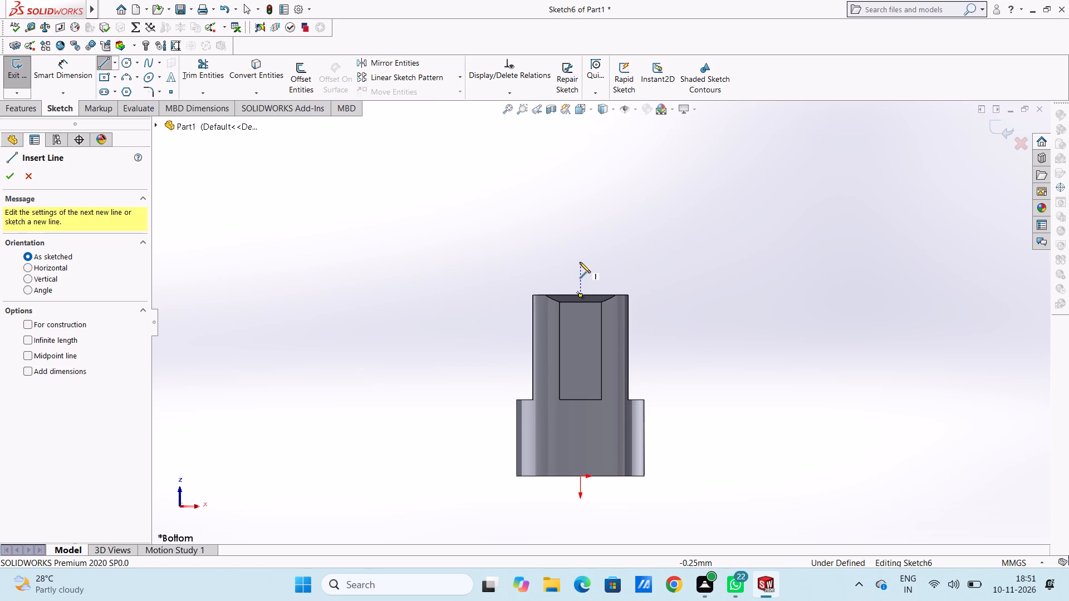
pyautogui.click(580, 262)
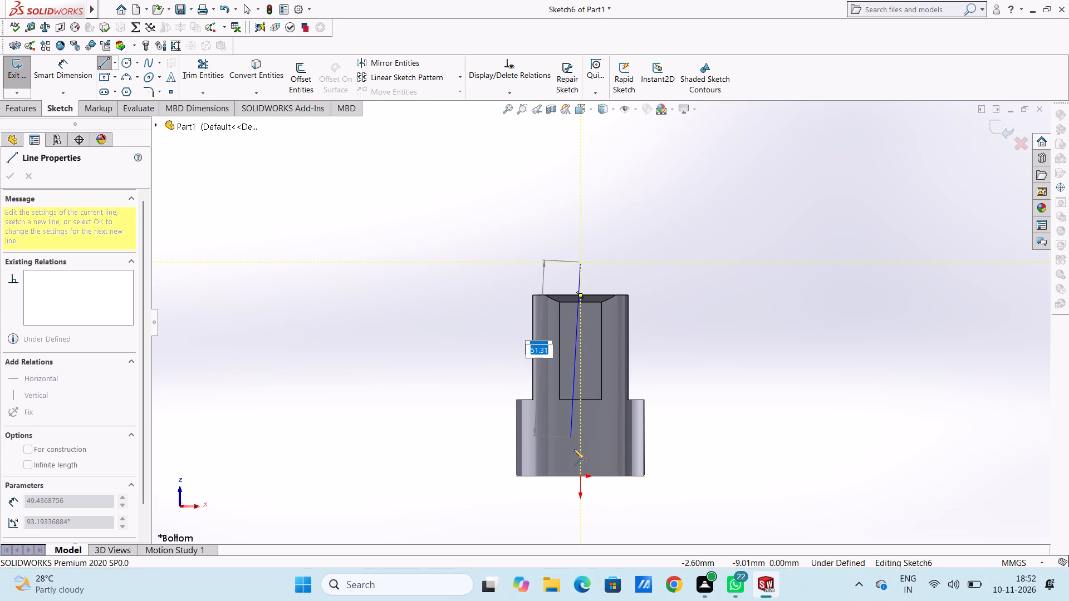
pyautogui.click(581, 476)
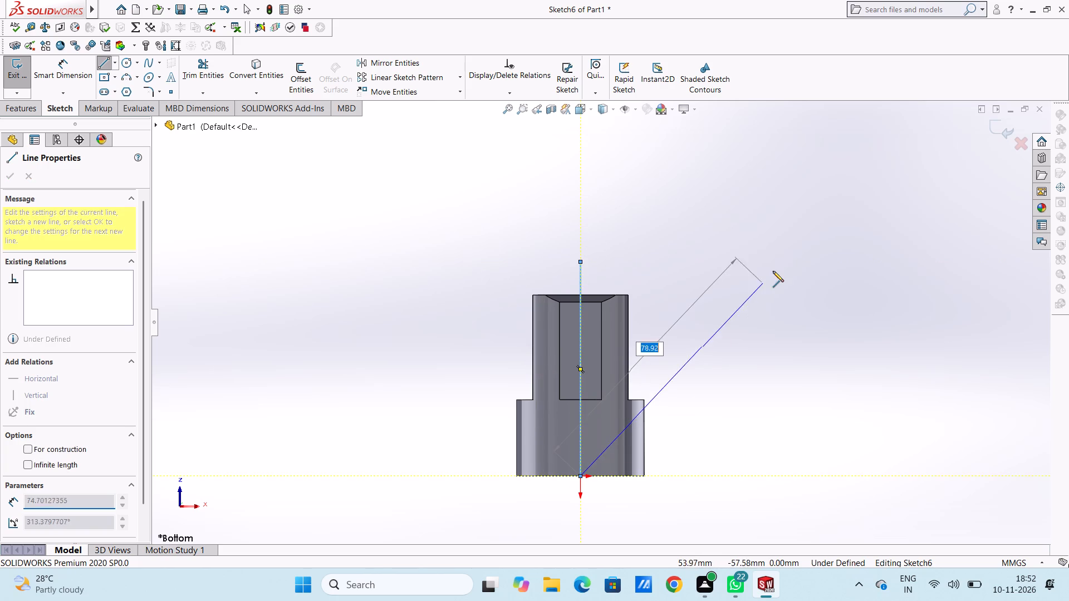
pyautogui.rightClick(773, 271)
pyautogui.click(791, 280)
pyautogui.click(739, 292)
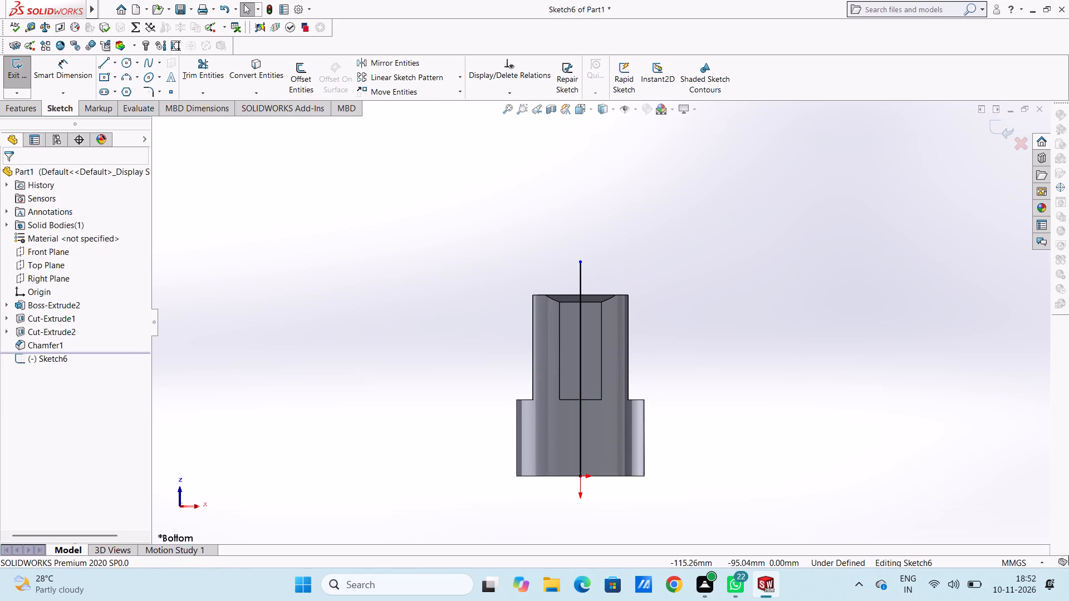
# Dimension the vertical line's length at 60 mm.
pyautogui.click(57, 72)
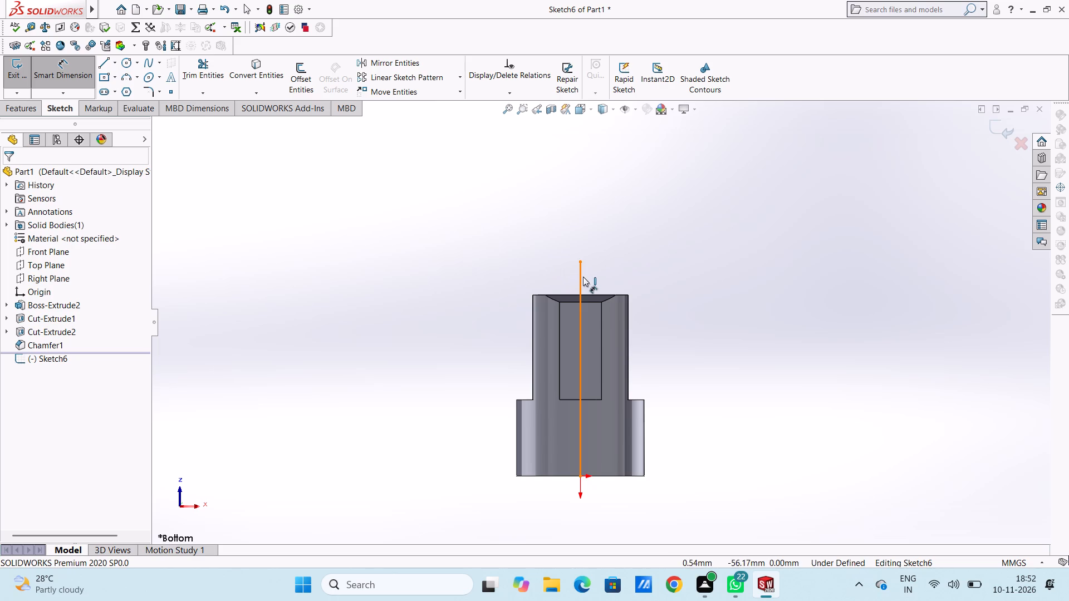
pyautogui.click(583, 277)
pyautogui.click(285, 299)
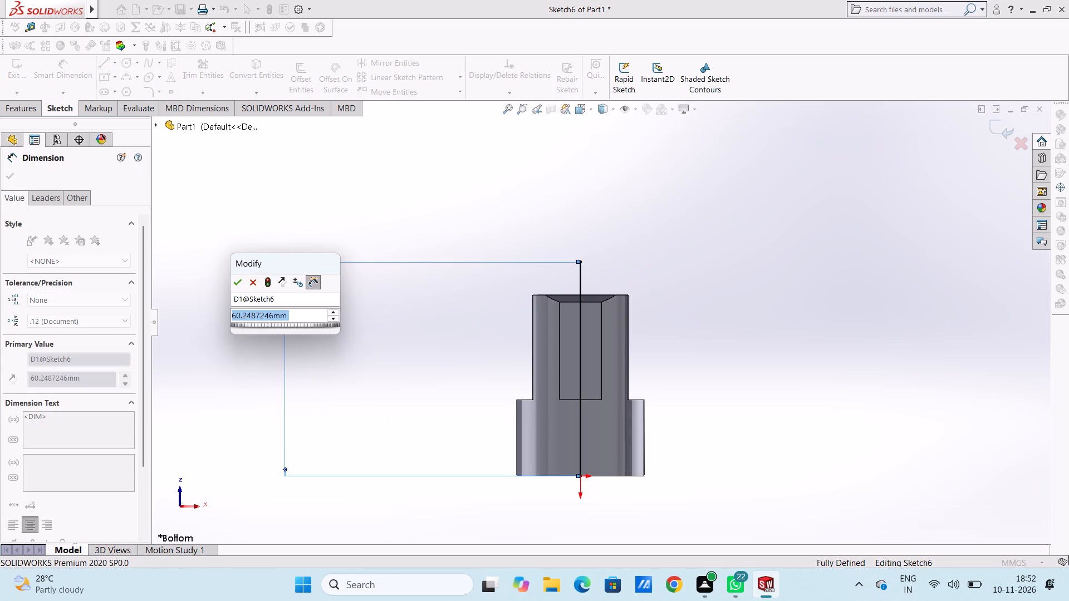
pyautogui.write('60')
pyautogui.press('Return')
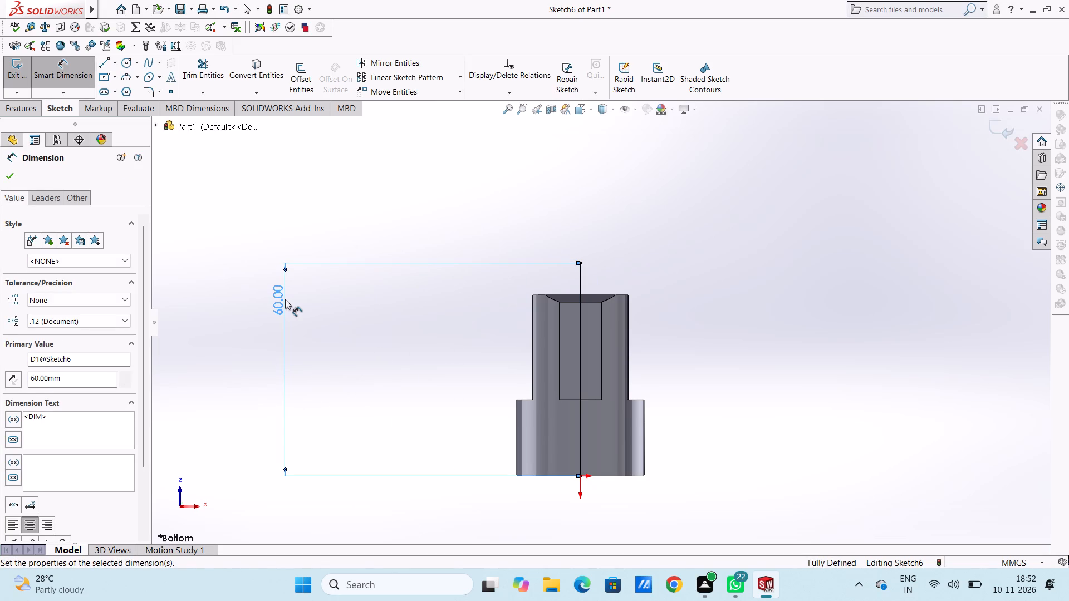
pyautogui.click(374, 221)
# Sketch two lines sloping down to either side from the vertical line's upper endpoint, at about 45 and 47.5 degrees to it.
pyautogui.click(101, 63)
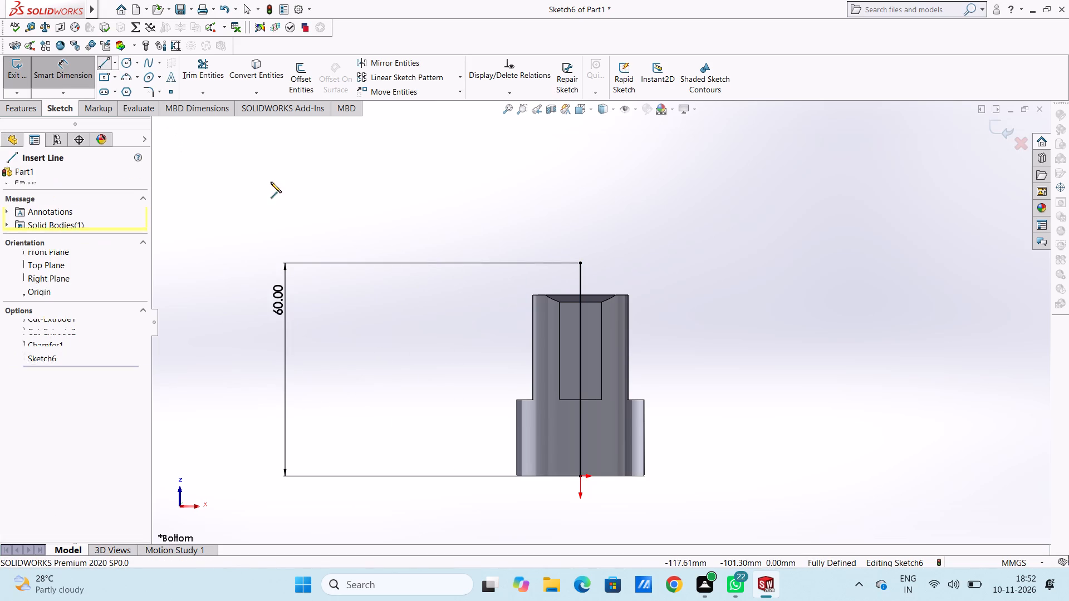
pyautogui.click(582, 263)
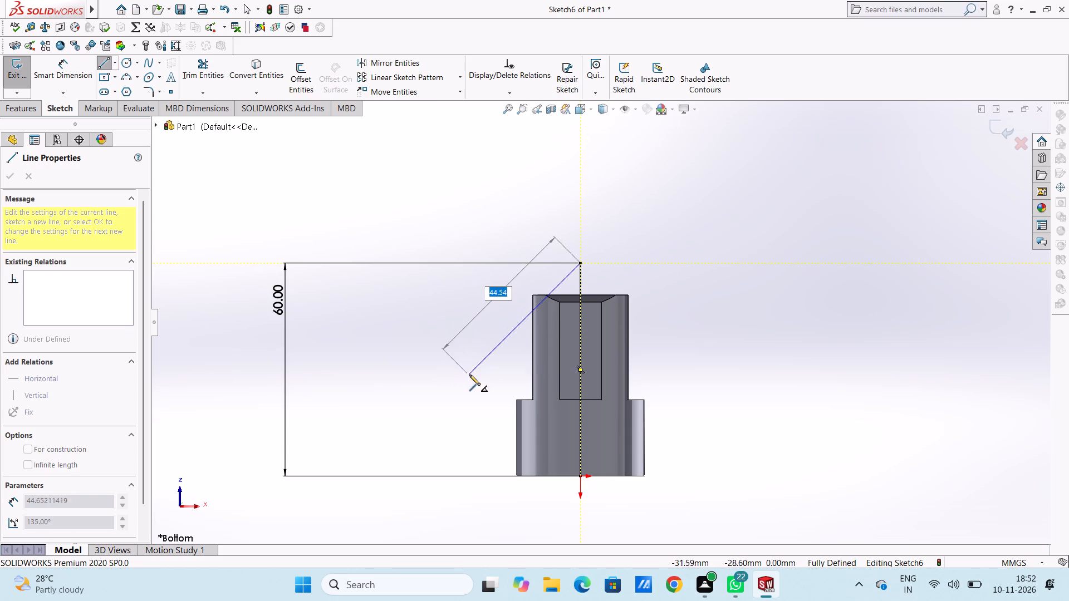
pyautogui.click(477, 370)
pyautogui.rightClick(418, 317)
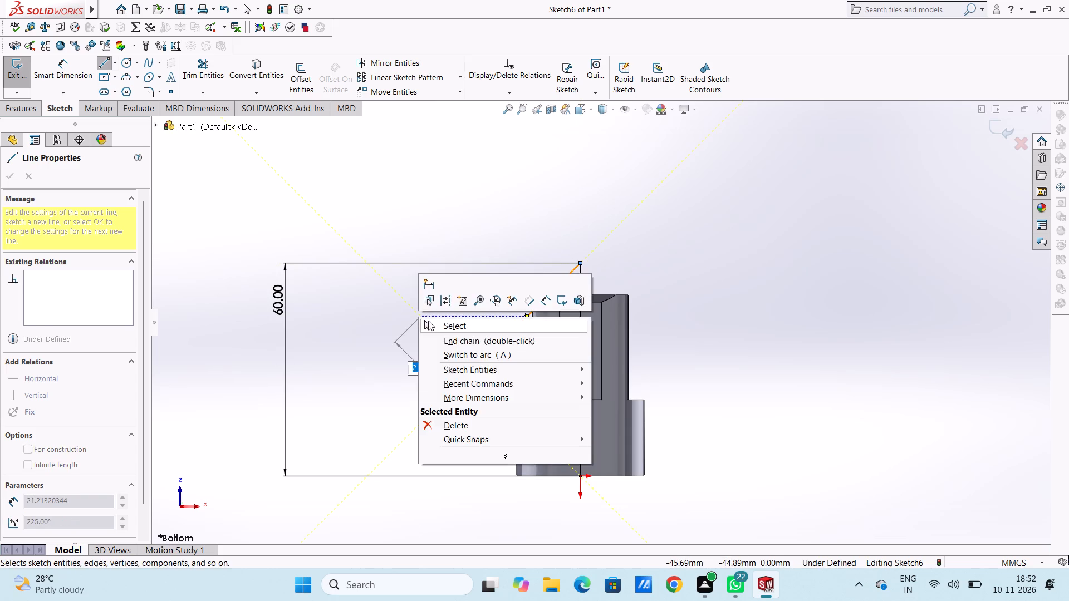
pyautogui.click(435, 324)
pyautogui.moveTo(424, 314); pyautogui.dragTo(416, 308)
pyautogui.click(104, 61)
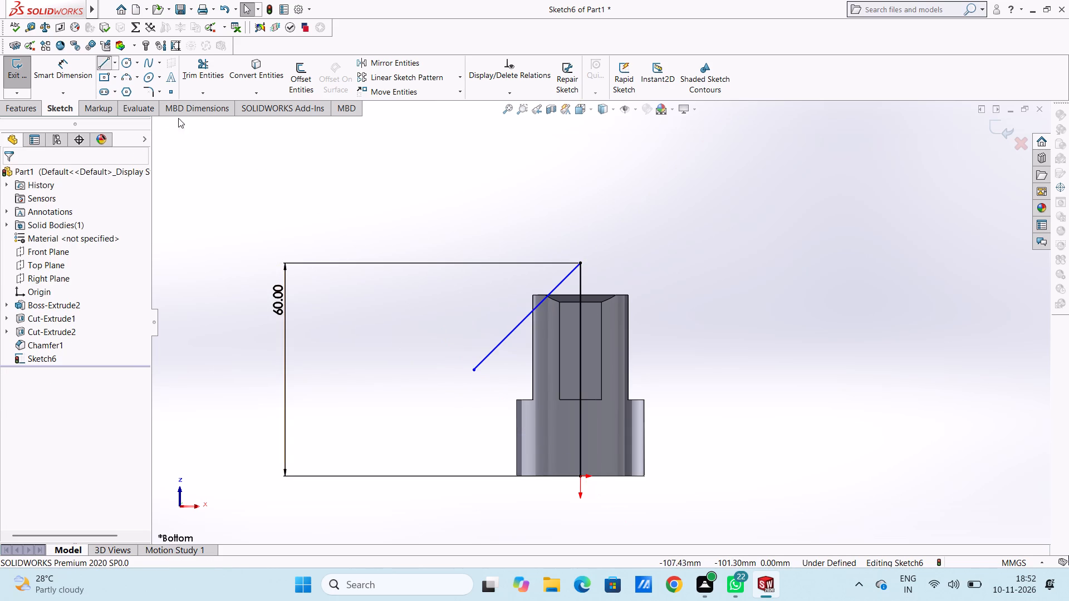
pyautogui.click(581, 264)
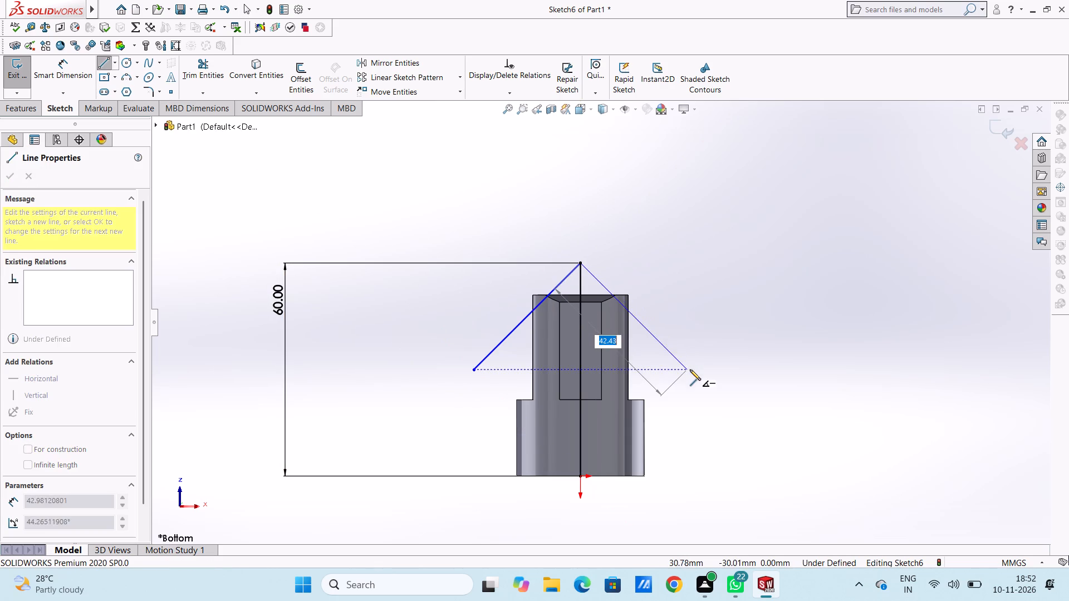
pyautogui.click(693, 366)
pyautogui.rightClick(769, 262)
pyautogui.click(783, 270)
pyautogui.click(771, 283)
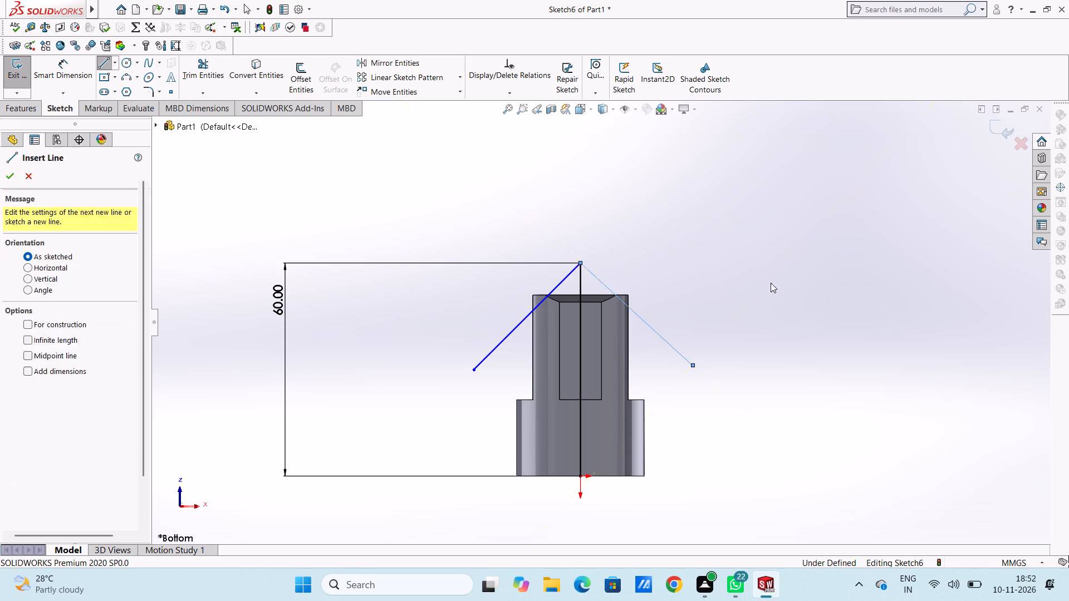
# Dimension the angle between each sloping line and the vertical line at 45 degrees.
pyautogui.click(69, 66)
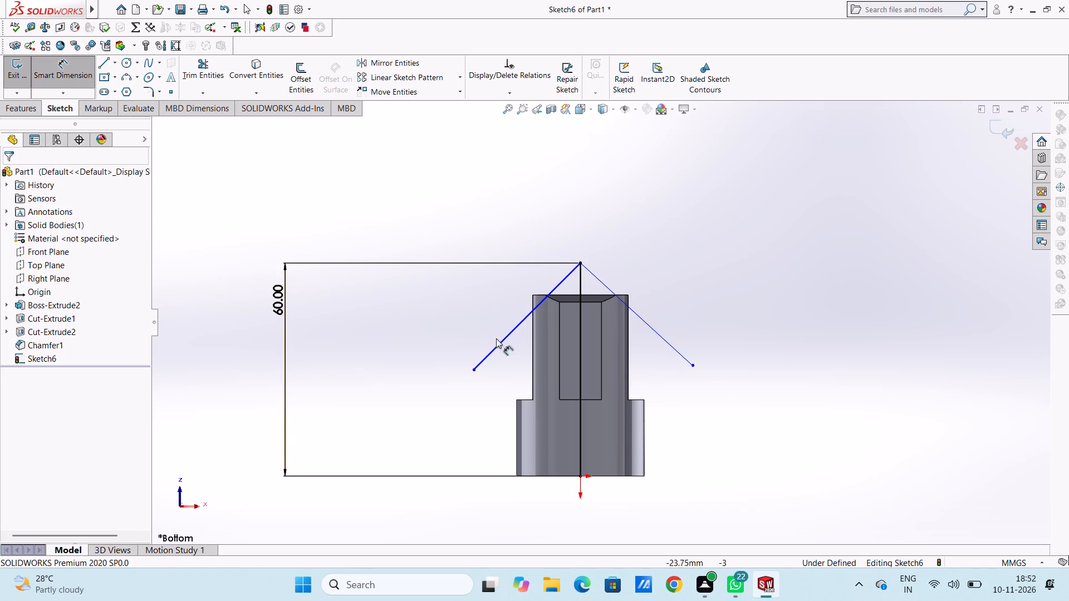
pyautogui.click(500, 344)
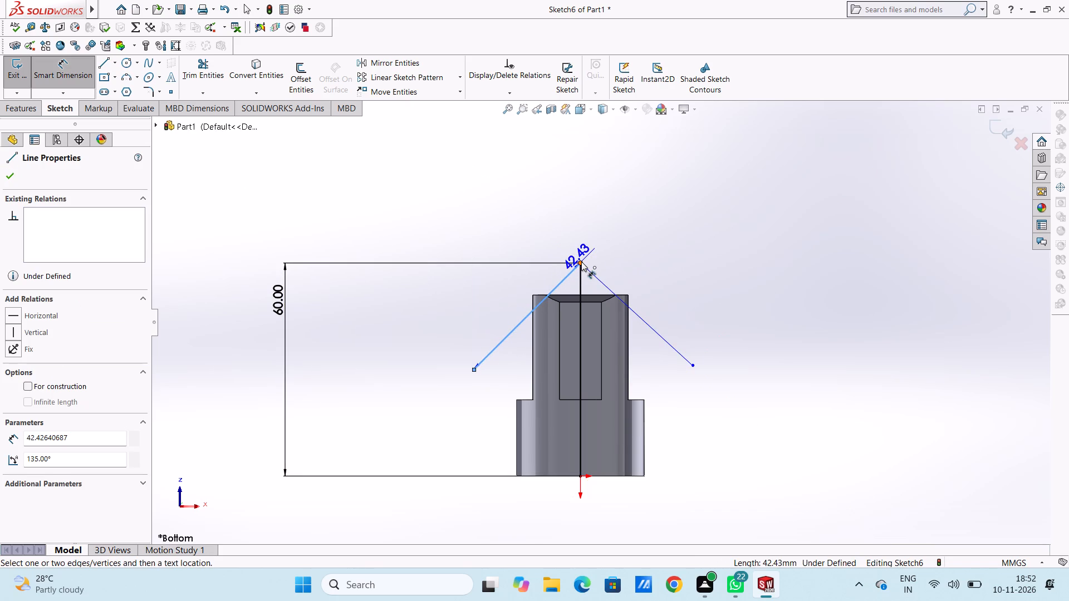
pyautogui.click(581, 262)
pyautogui.click(581, 289)
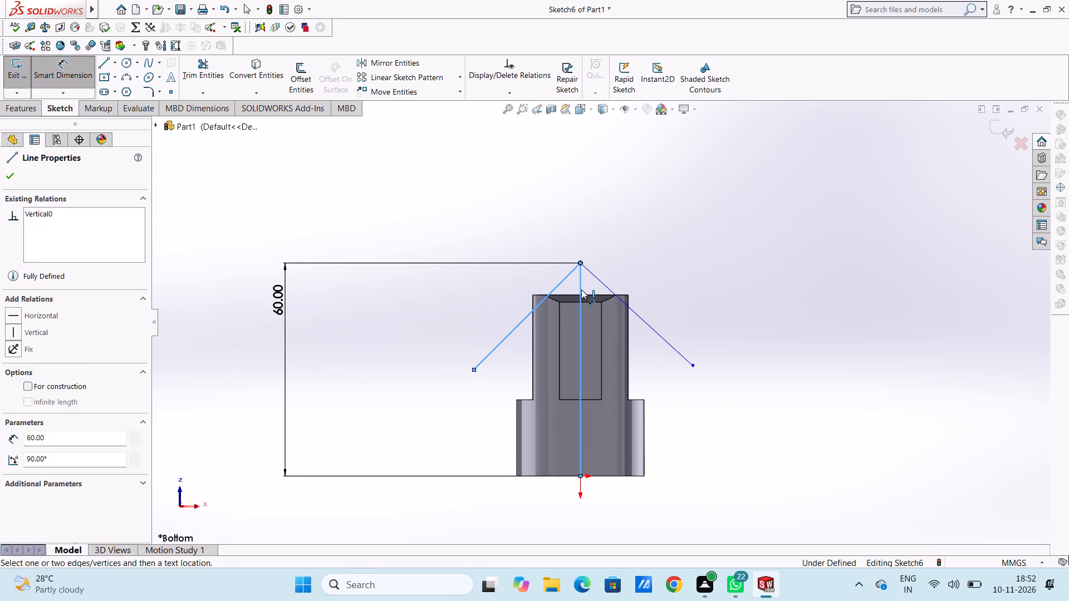
pyautogui.click(578, 292)
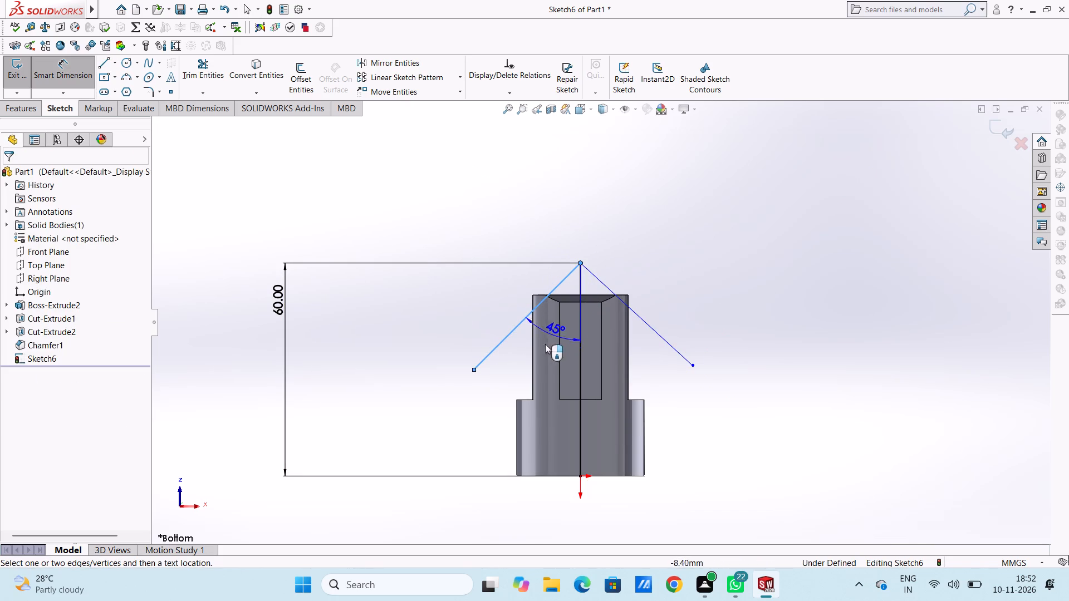
pyautogui.click(511, 374)
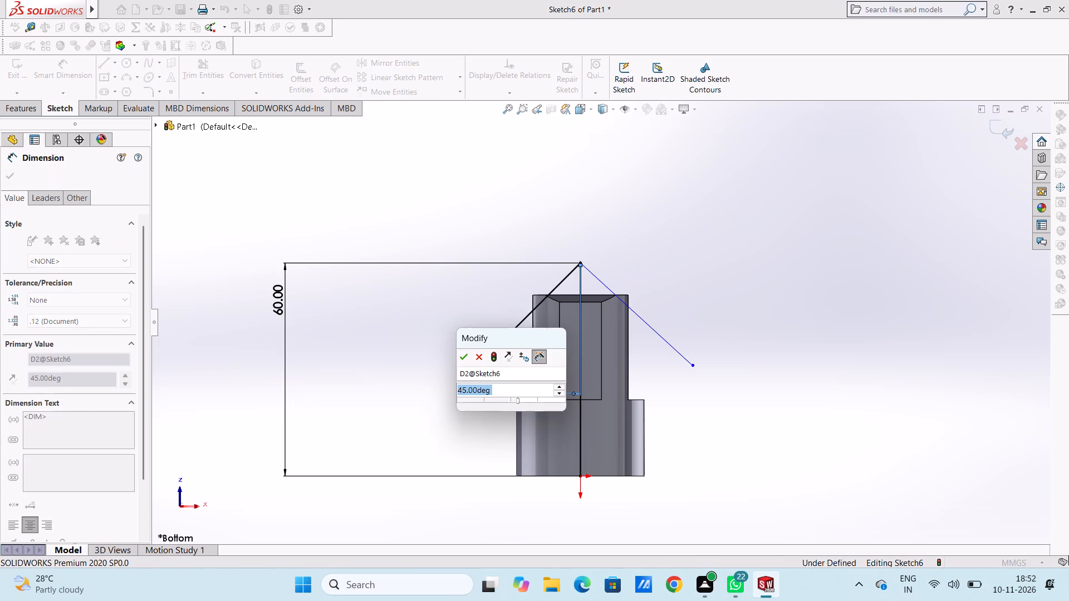
pyautogui.click(464, 357)
pyautogui.click(459, 335)
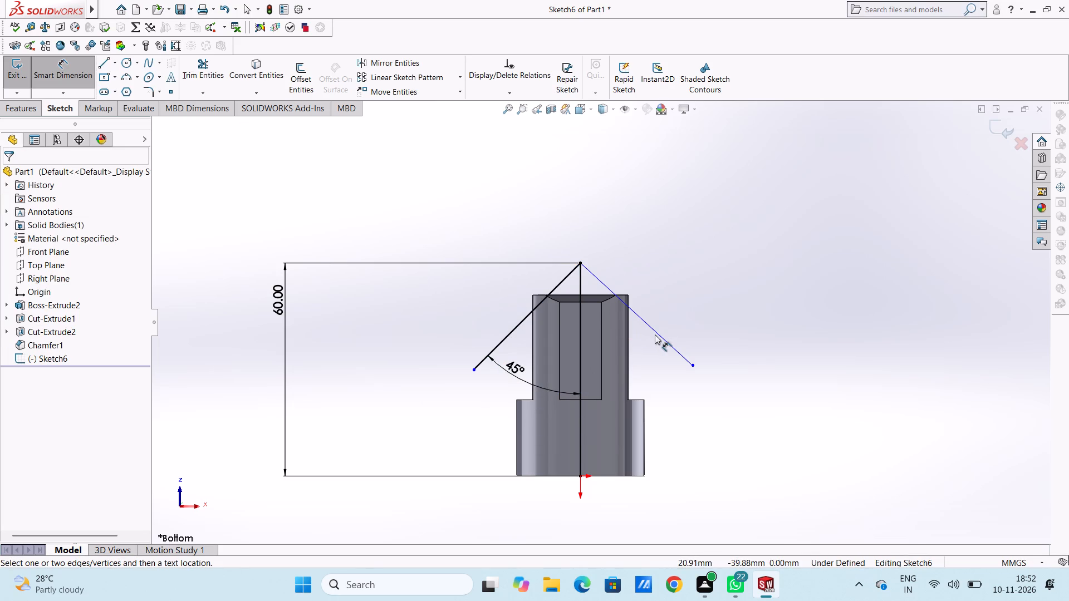
pyautogui.click(660, 333)
pyautogui.click(582, 298)
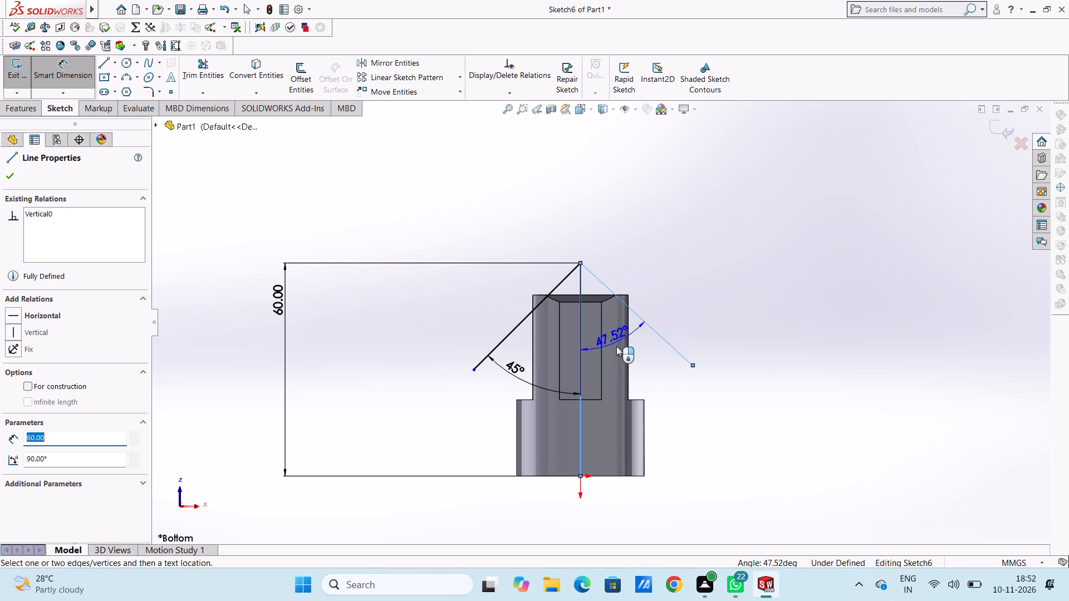
pyautogui.click(641, 379)
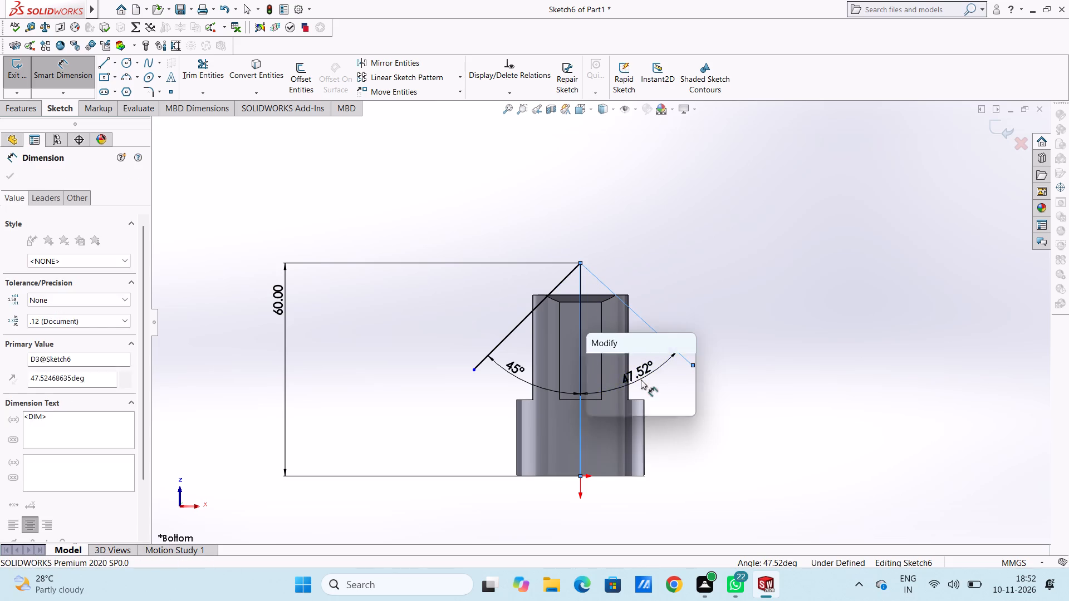
pyautogui.write('45')
pyautogui.press('Return')
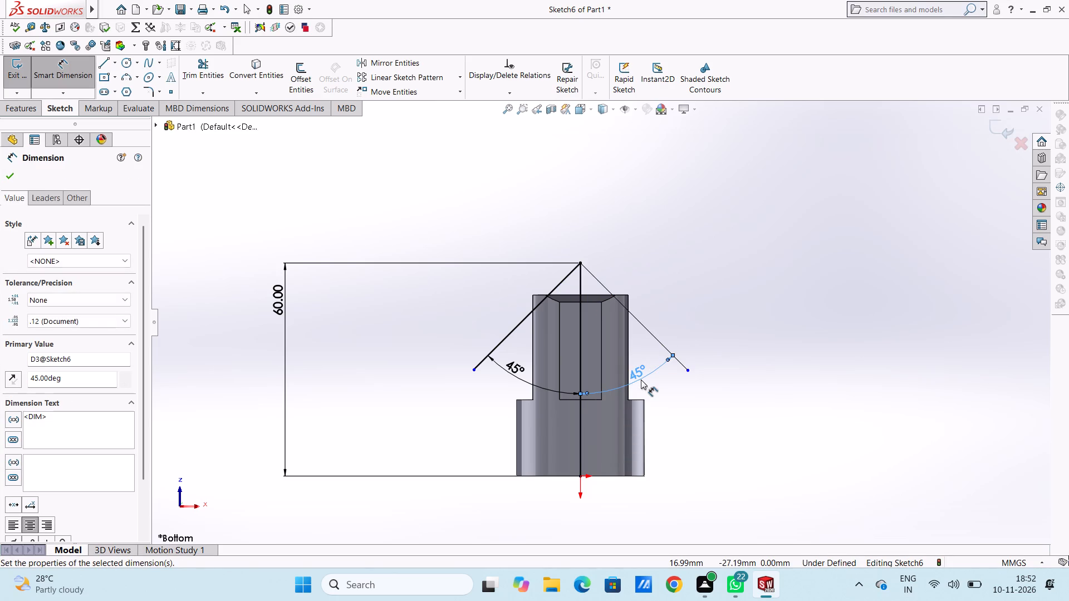
pyautogui.click(725, 249)
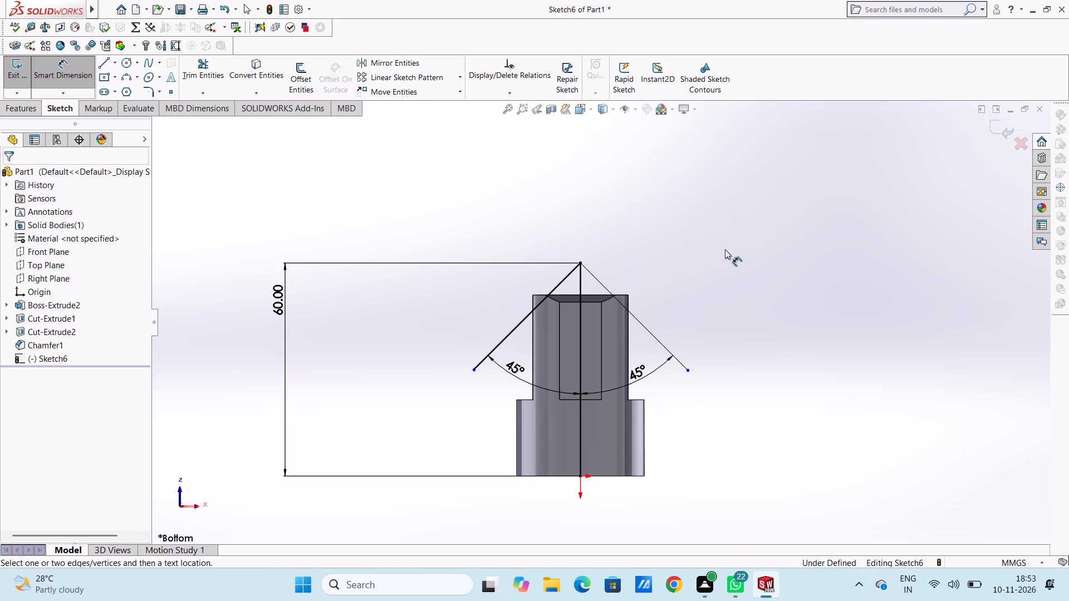
# Set the vertical line's length dimension to 55 mm.
pyautogui.scroll(3, 686, 329)
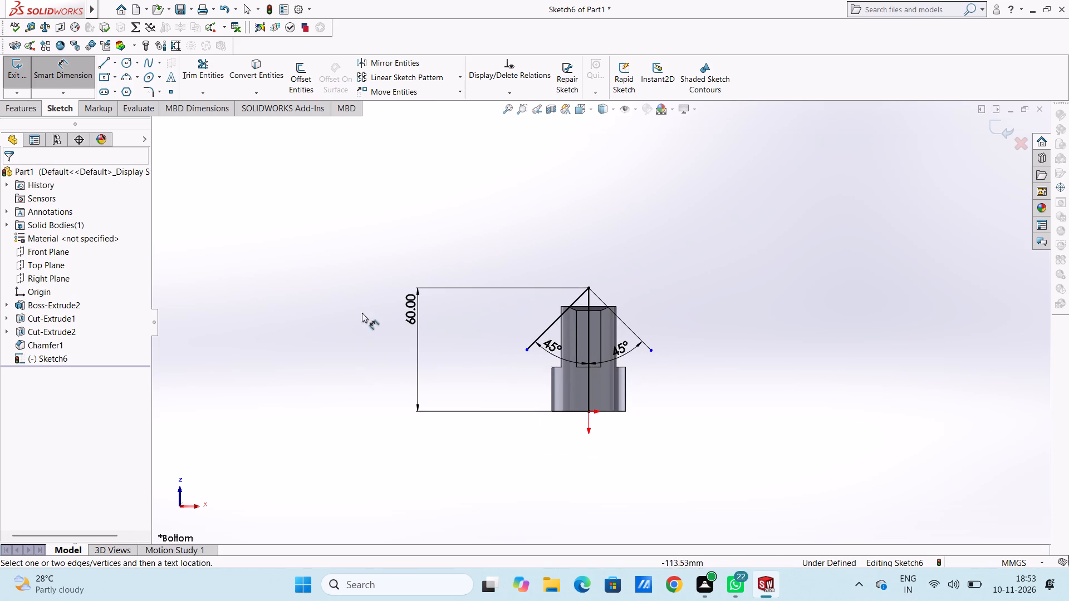
pyautogui.click(48, 66)
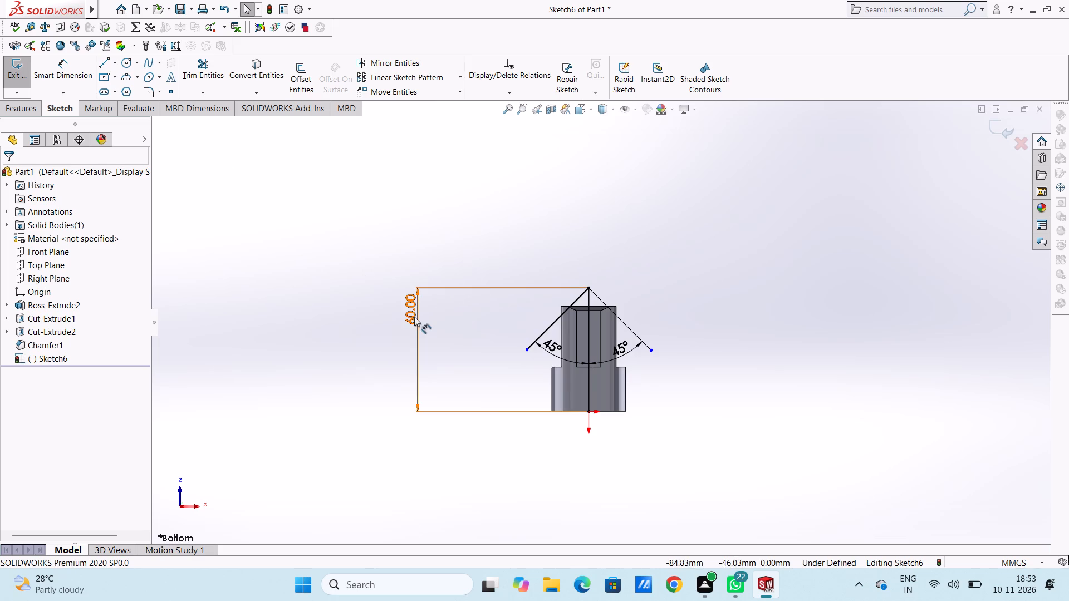
pyautogui.doubleClick(414, 316)
pyautogui.write('55')
pyautogui.press('Return')
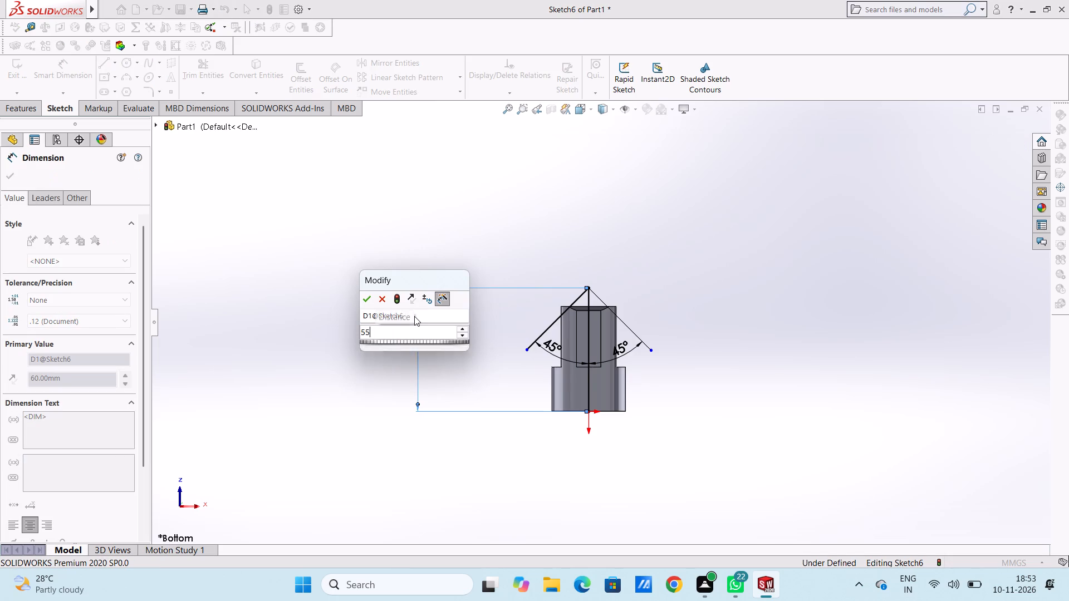
pyautogui.click(580, 253)
pyautogui.scroll(-1, 594, 309)
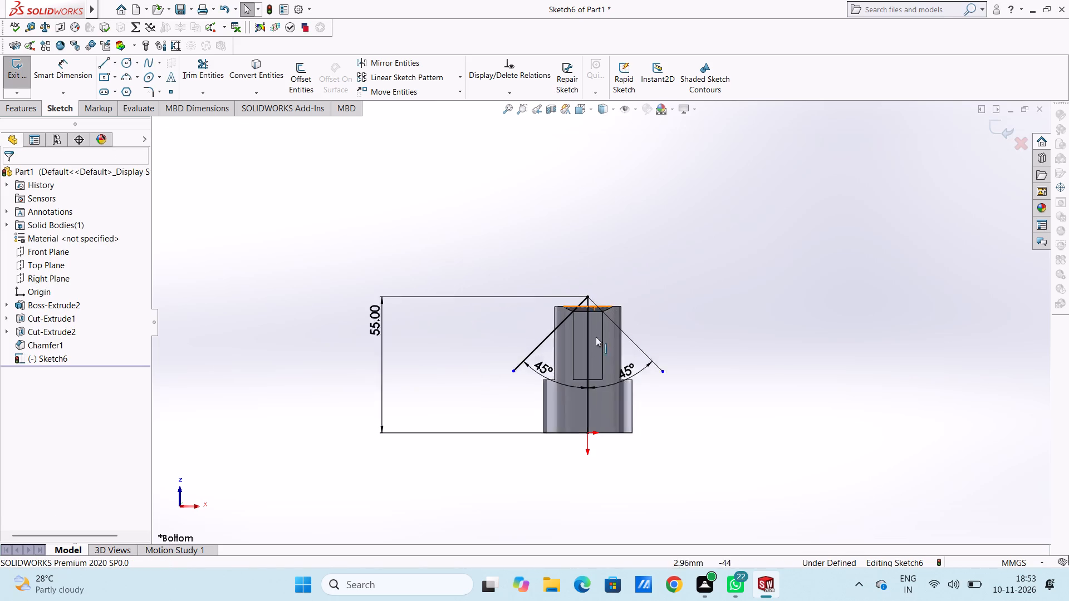
pyautogui.scroll(-5, 596, 337)
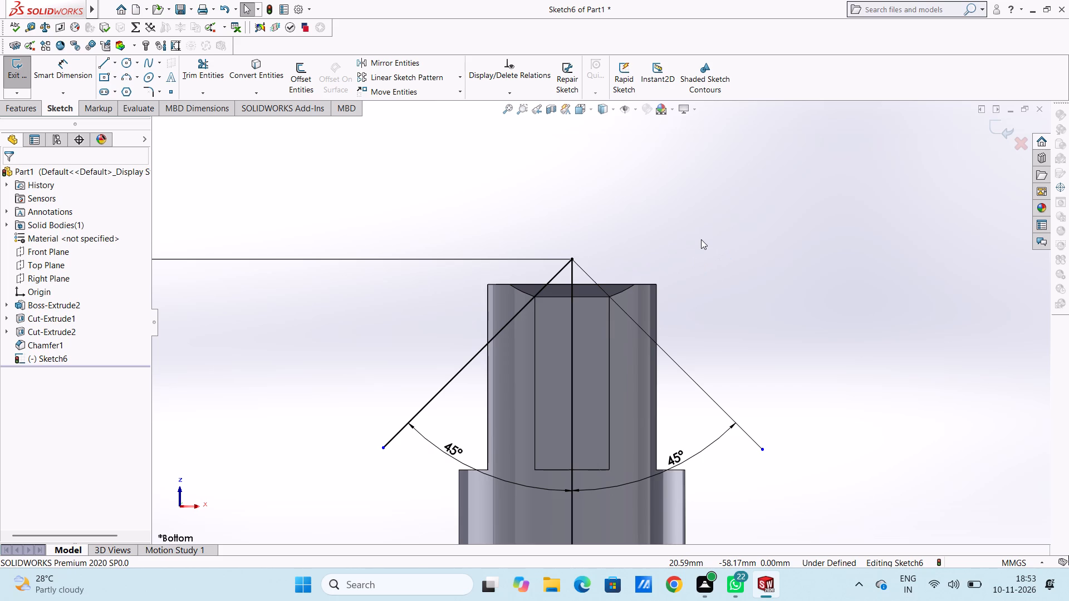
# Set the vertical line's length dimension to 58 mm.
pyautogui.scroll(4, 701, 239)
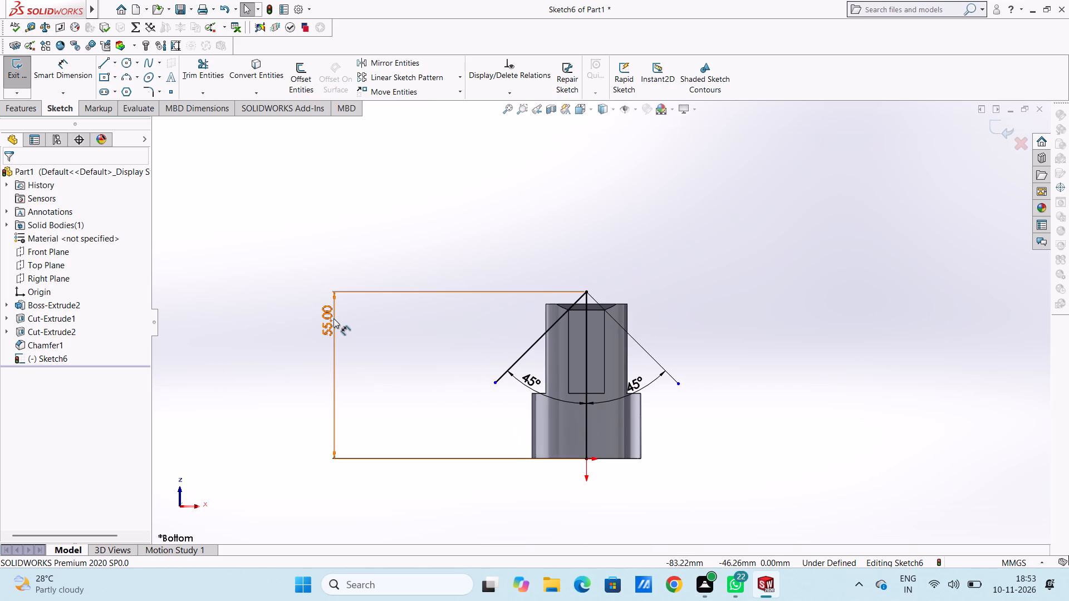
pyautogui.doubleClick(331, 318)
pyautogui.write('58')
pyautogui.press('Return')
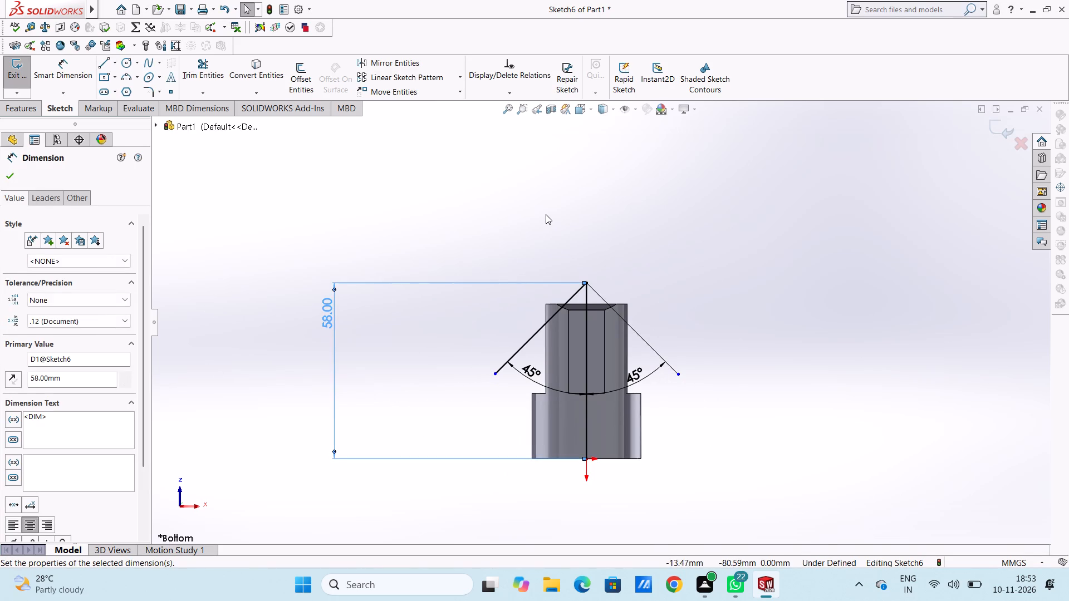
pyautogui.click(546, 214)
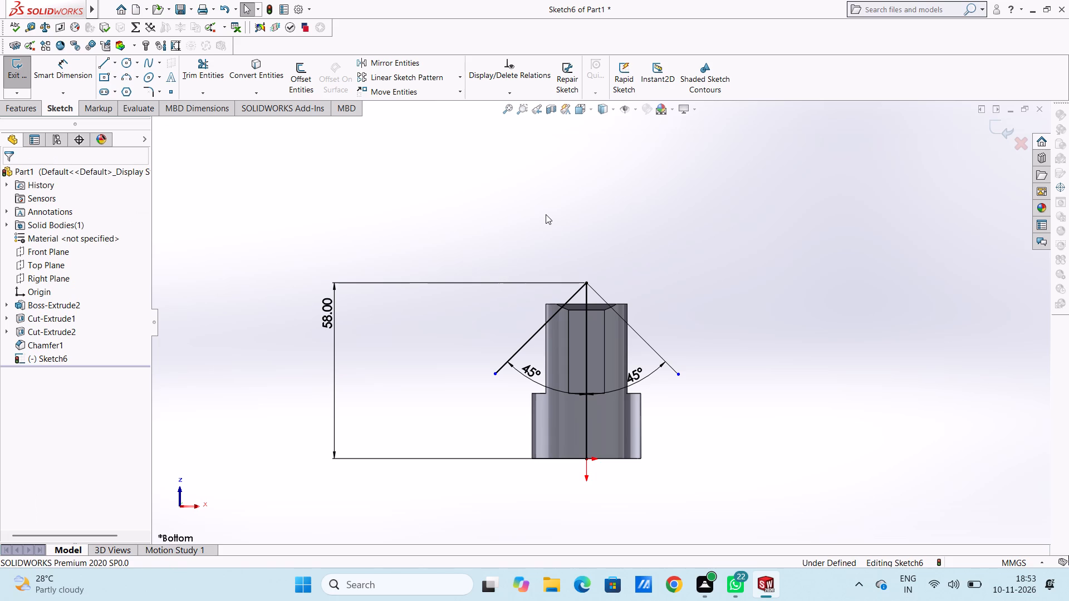
# Set the vertical line's length dimension to 56 mm.
pyautogui.scroll(-4, 589, 317)
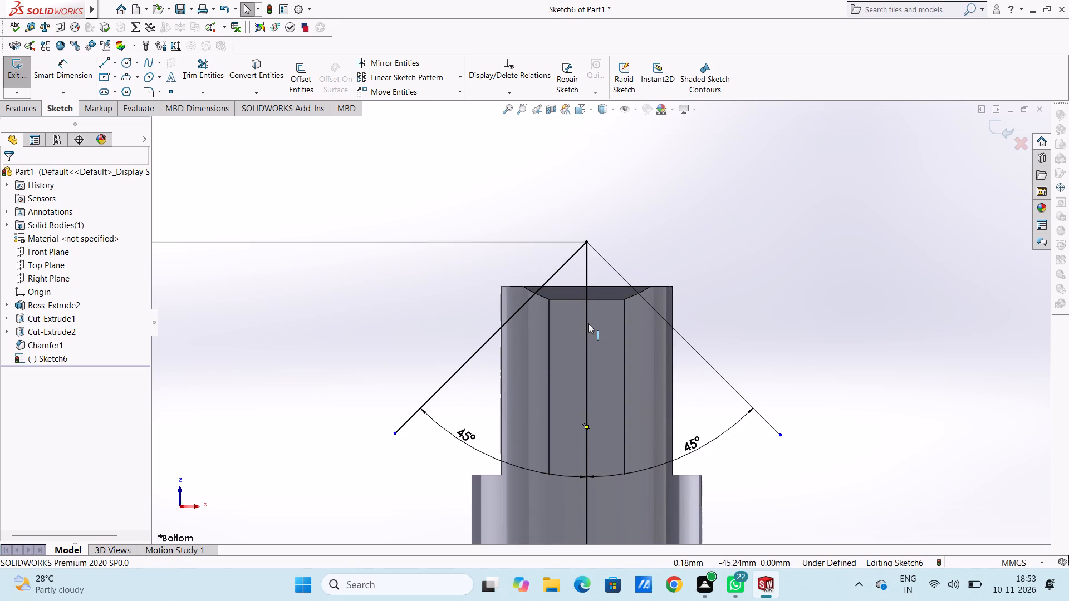
pyautogui.scroll(5, 588, 323)
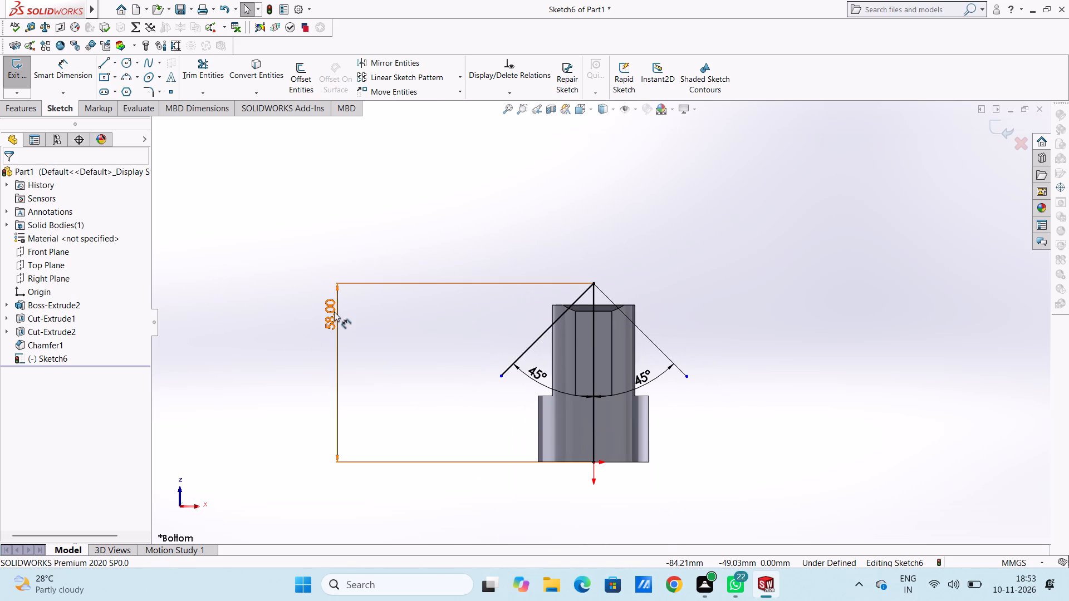
pyautogui.doubleClick(334, 312)
pyautogui.write('56')
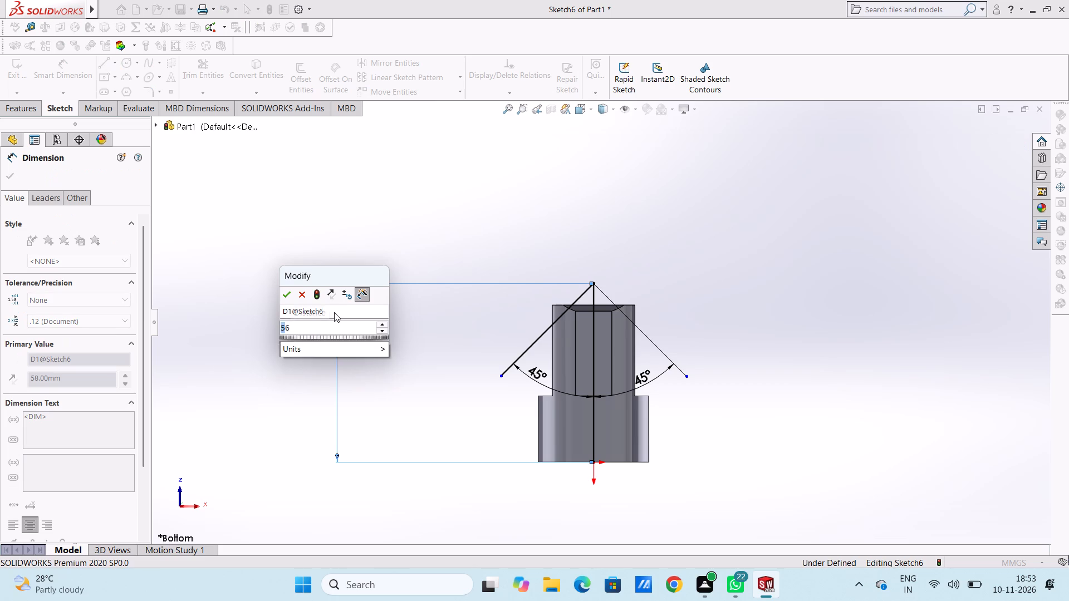
pyautogui.press('Return')
pyautogui.click(548, 195)
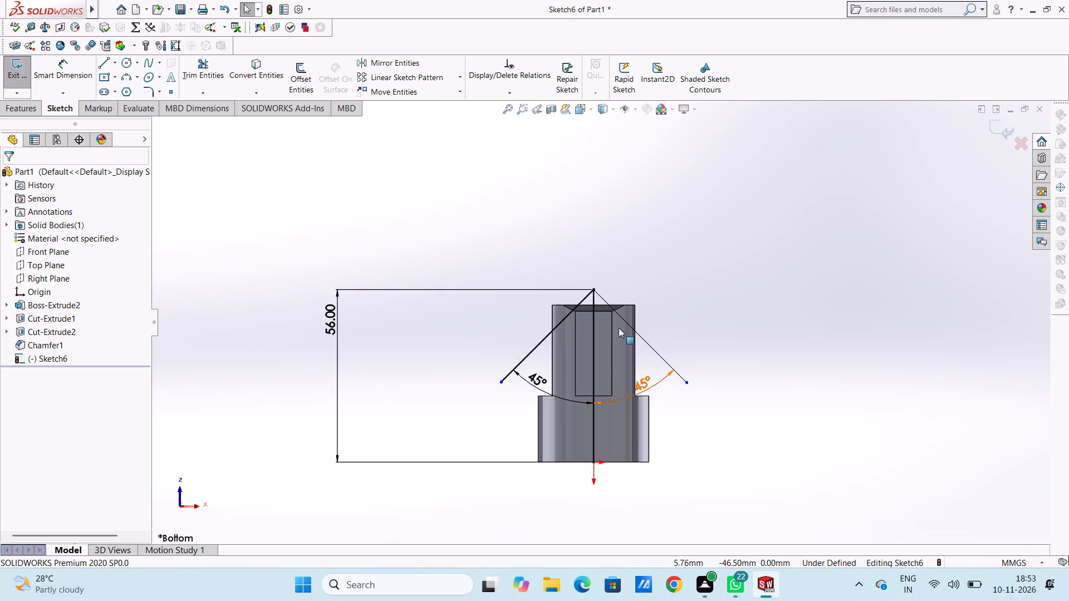
# Sketch three connected lines tracing the sides and top edge of the part's narrower upper section, about 29.5 mm high and 26.83 mm wide.
pyautogui.scroll(-4, 599, 337)
pyautogui.scroll(-3, 588, 291)
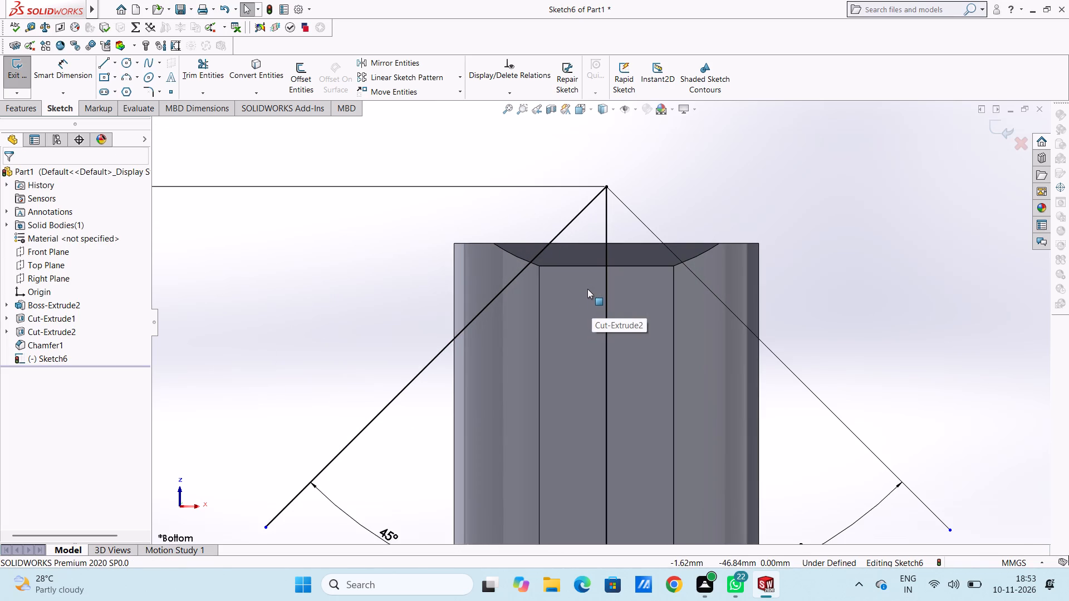
pyautogui.scroll(10, 587, 289)
pyautogui.scroll(-1, 636, 376)
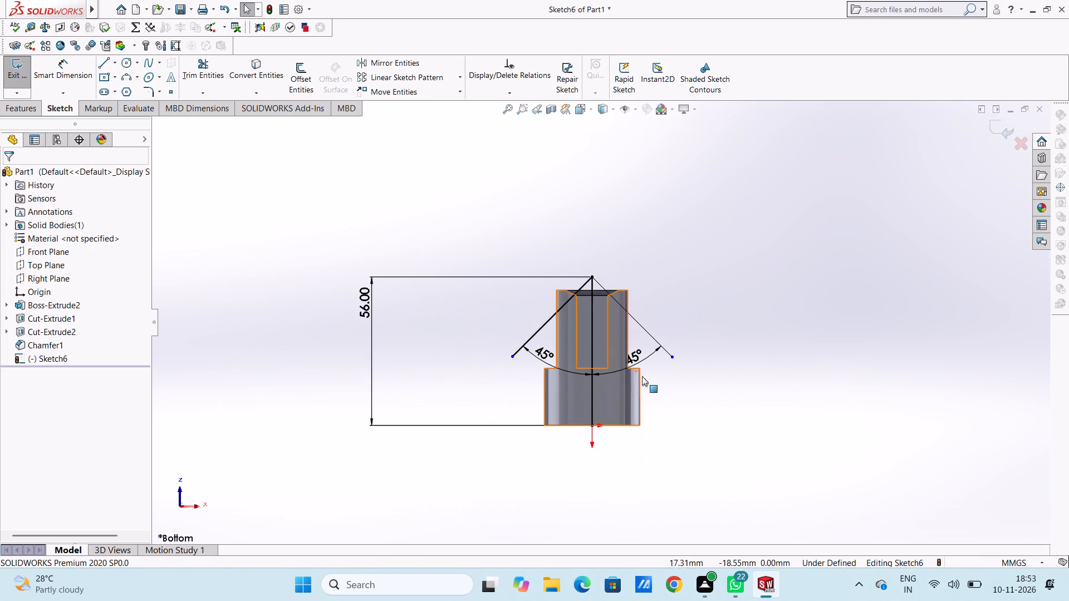
pyautogui.click(105, 62)
pyautogui.scroll(-5, 609, 265)
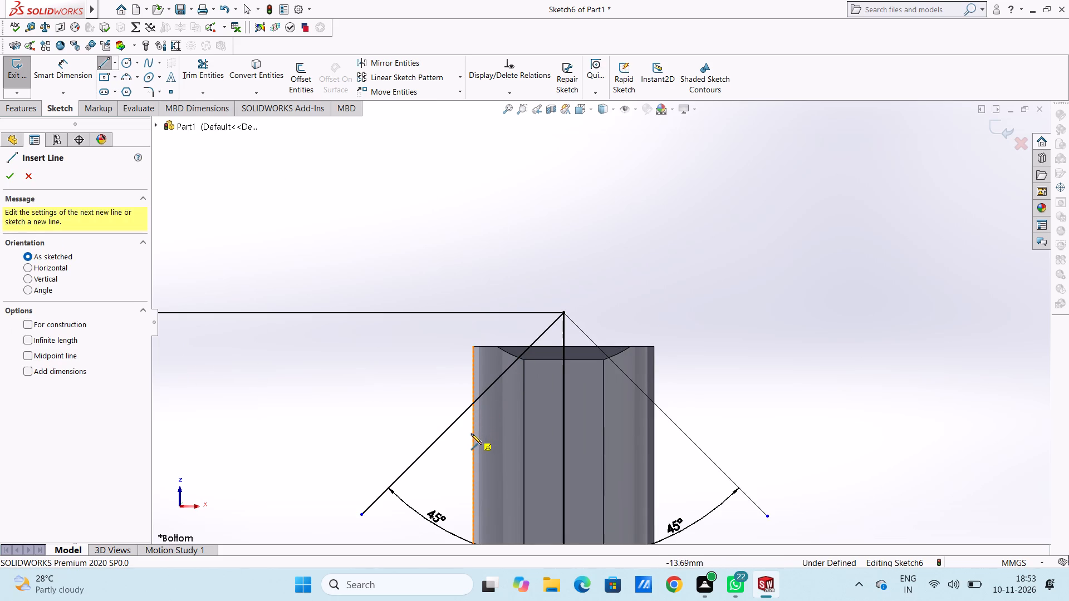
pyautogui.scroll(4, 523, 421)
pyautogui.scroll(-3, 558, 437)
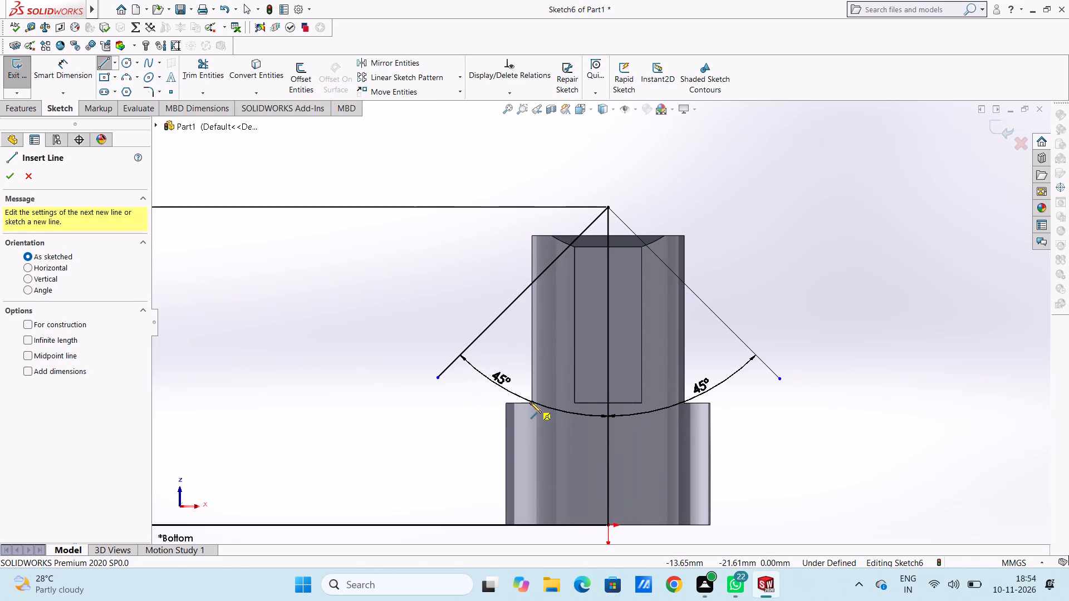
pyautogui.click(532, 403)
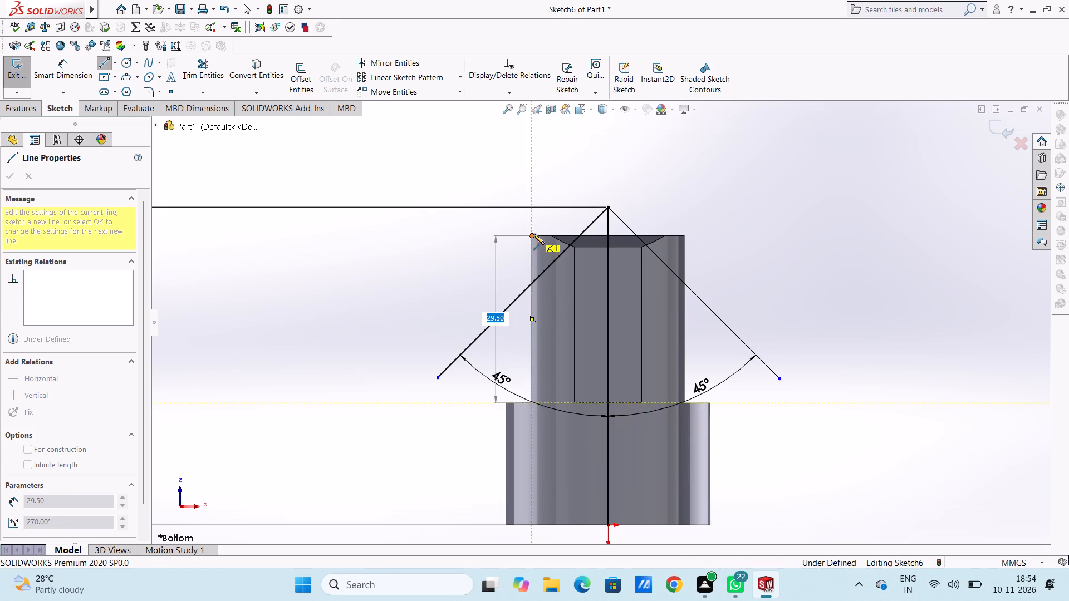
pyautogui.click(533, 234)
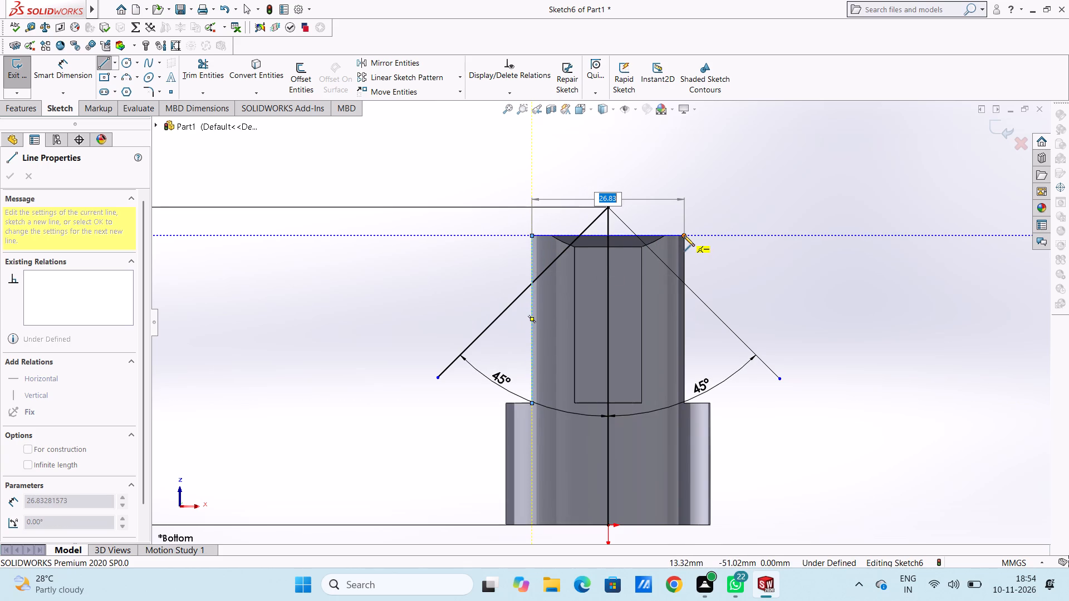
pyautogui.click(684, 235)
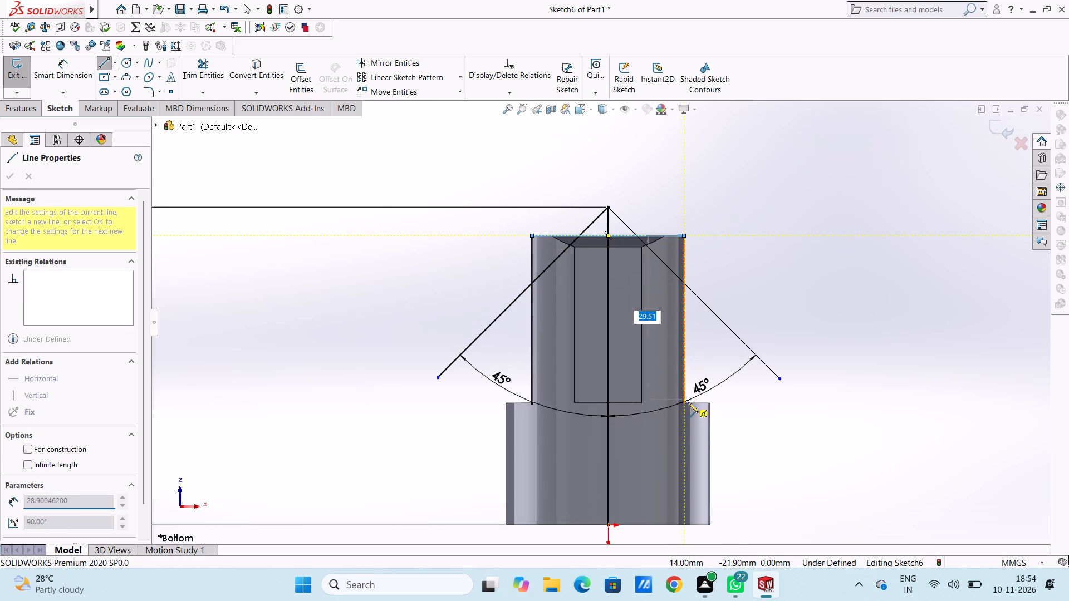
pyautogui.click(685, 404)
pyautogui.rightClick(815, 234)
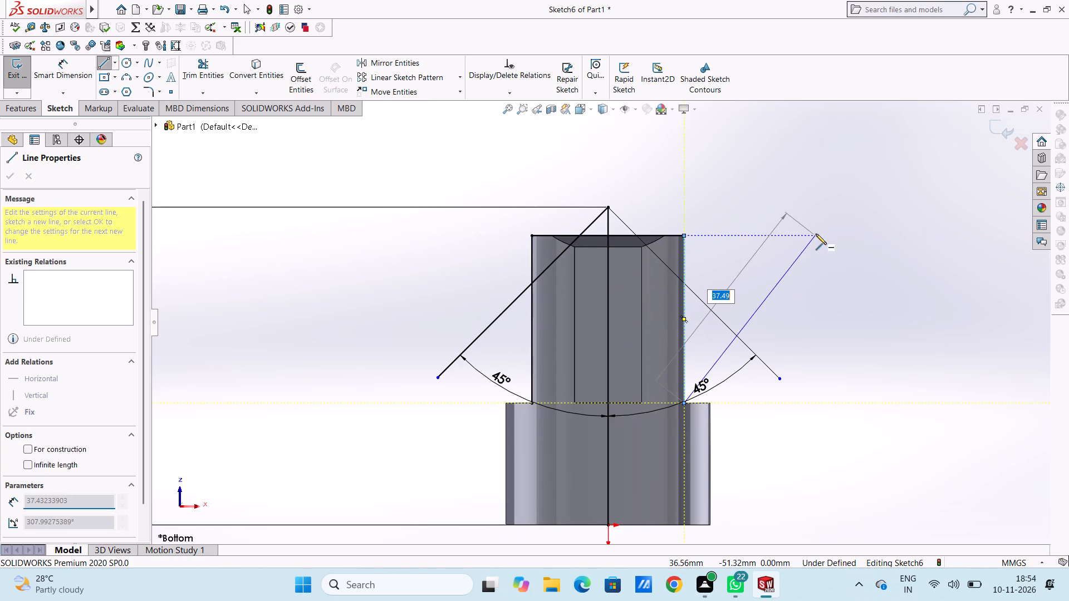
pyautogui.click(835, 245)
pyautogui.click(832, 249)
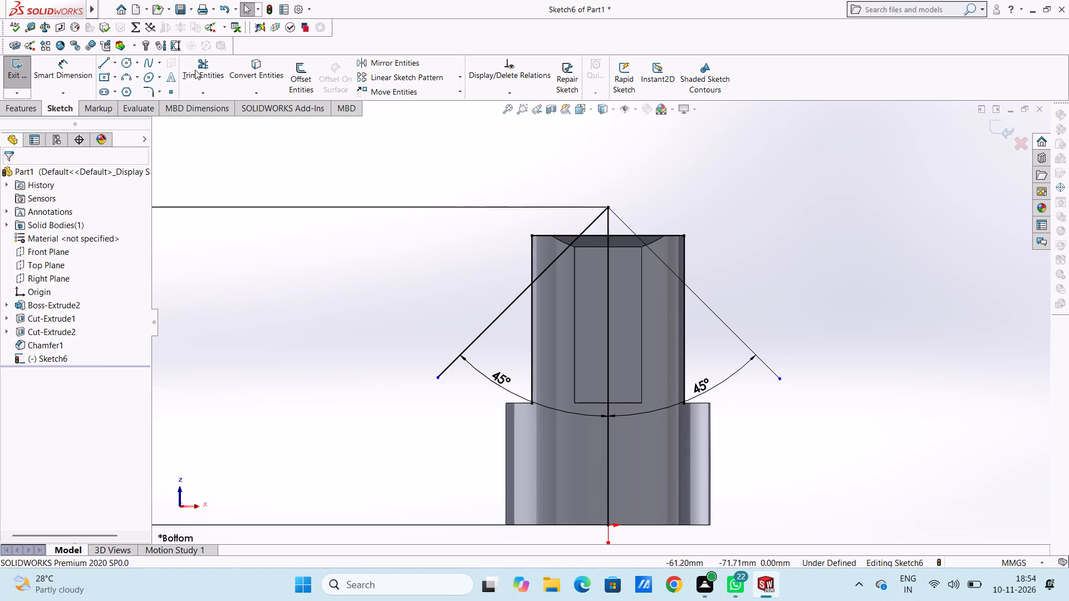
# Trim the sloping lines outside the traced outline, the side lines below their intersections, and the vertical line below the top edge.
pyautogui.click(195, 70)
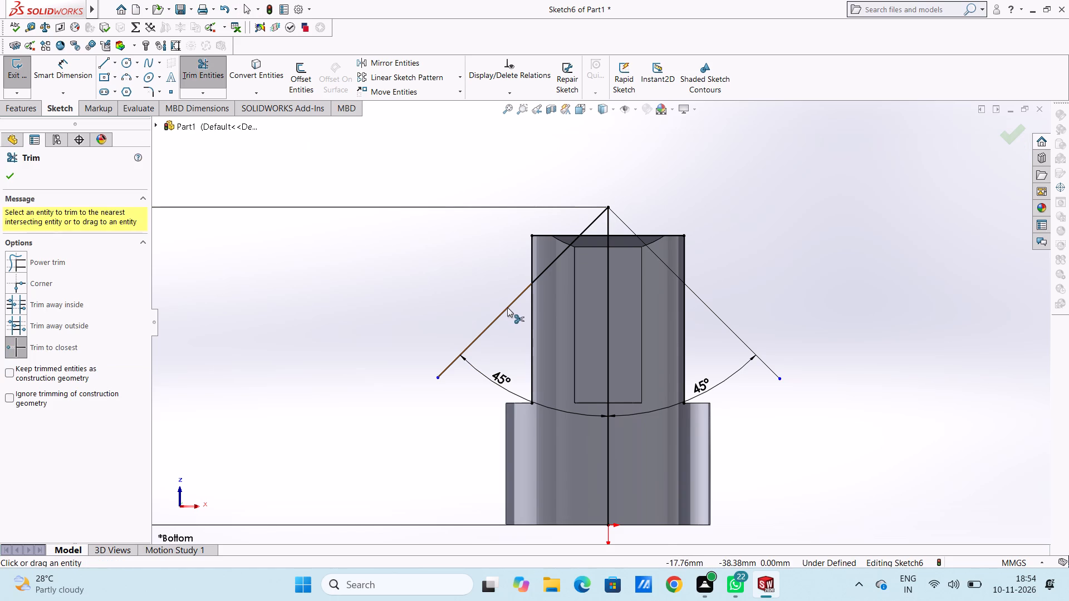
pyautogui.click(507, 307)
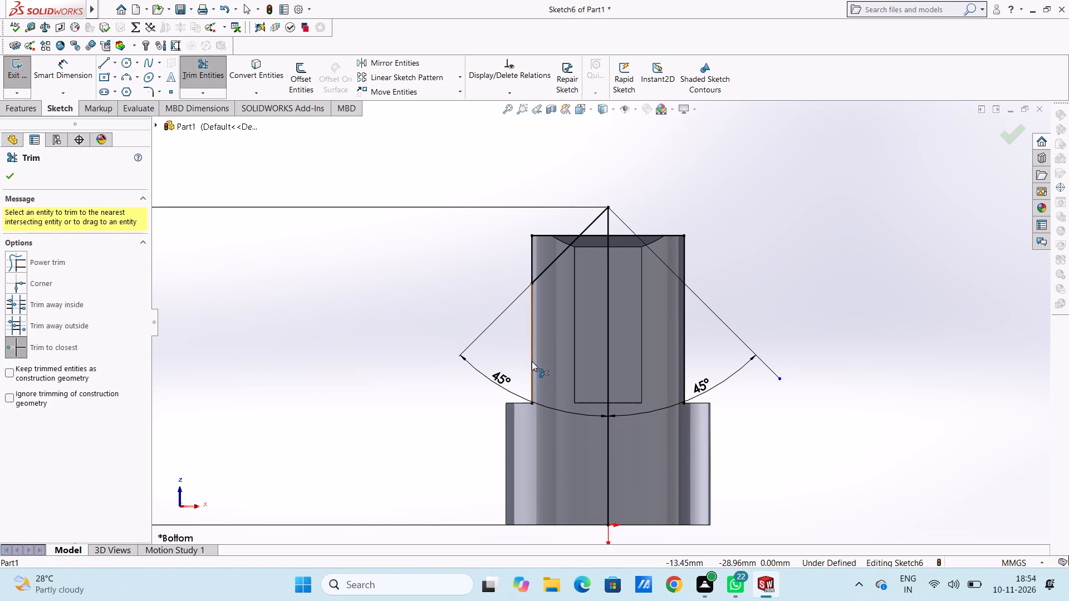
pyautogui.click(532, 361)
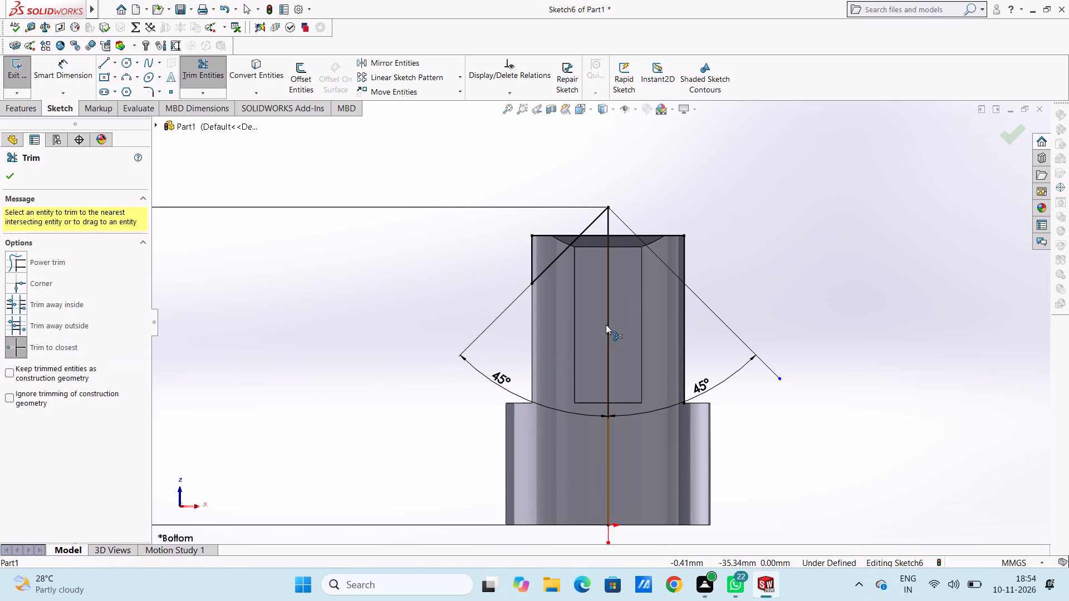
pyautogui.click(610, 328)
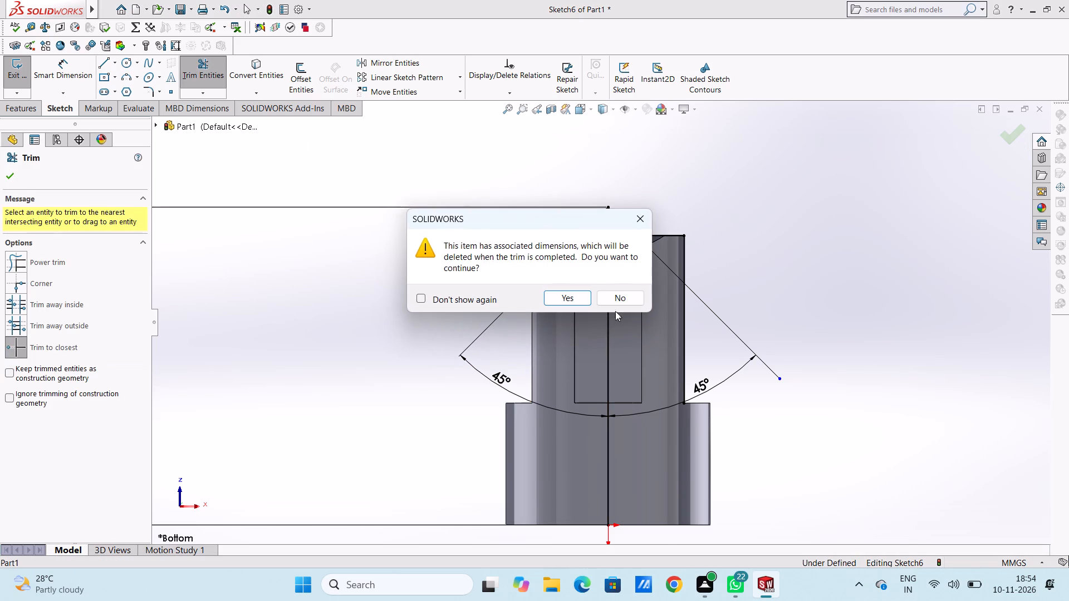
pyautogui.click(643, 219)
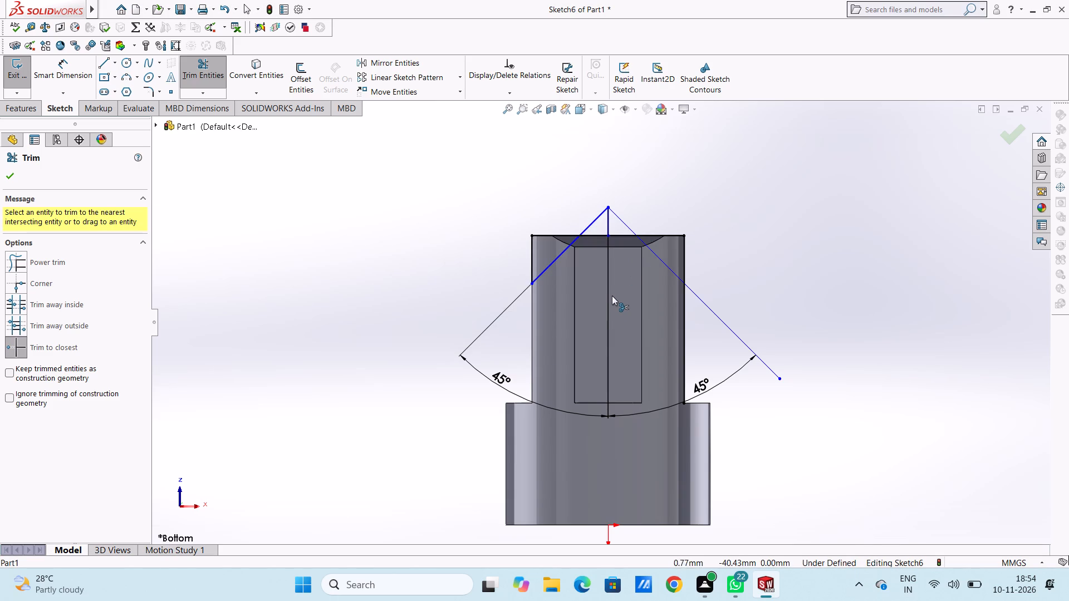
pyautogui.click(683, 318)
pyautogui.click(703, 303)
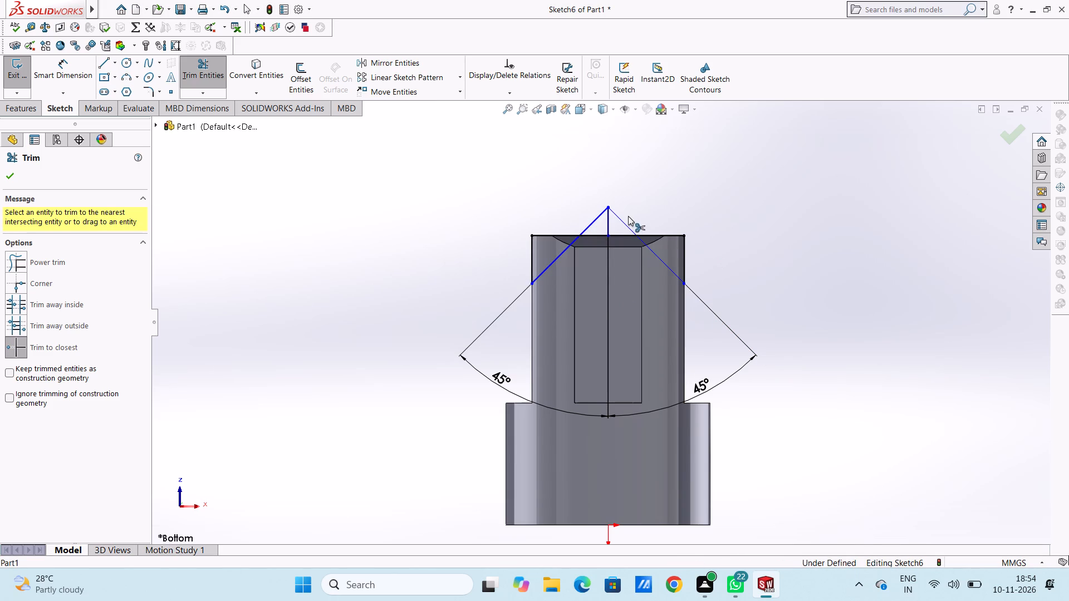
pyautogui.scroll(-3, 665, 215)
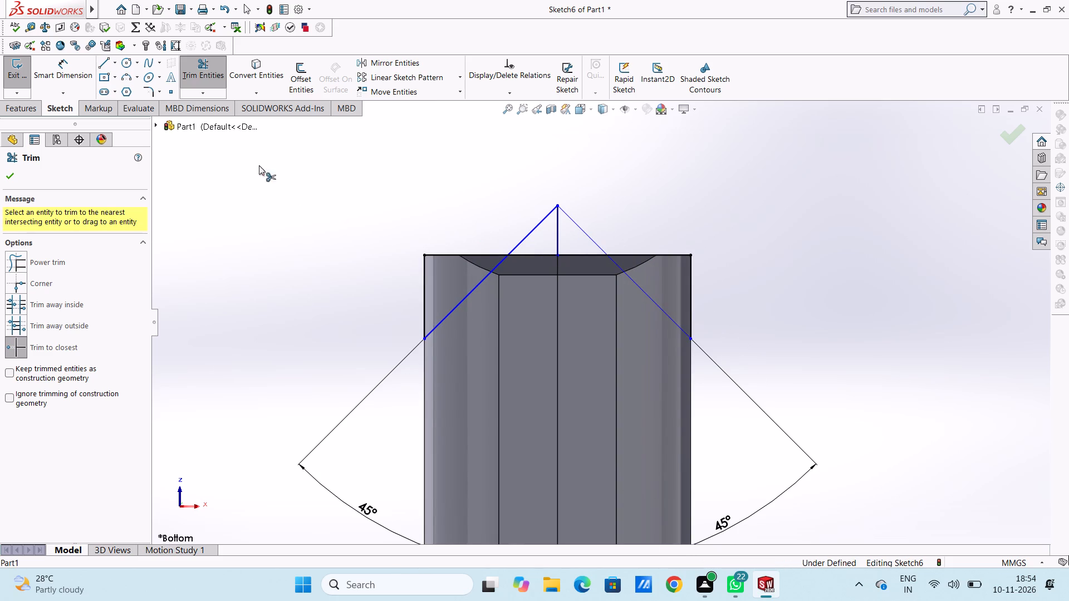
pyautogui.click(13, 177)
pyautogui.click(330, 223)
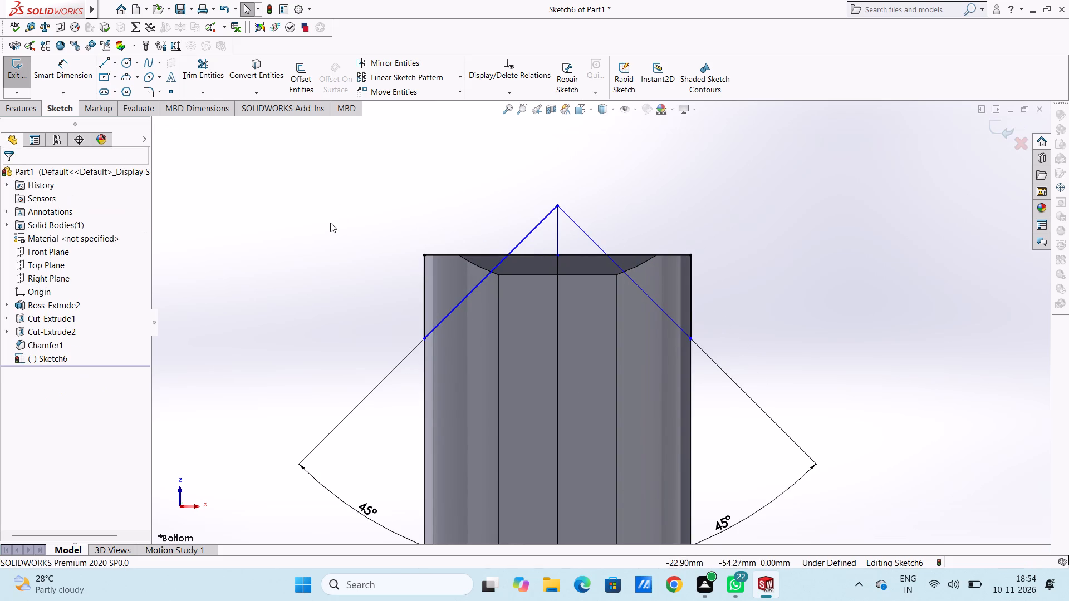
# Trim away the remaining vertical line stub and the portions of both sloping lines above the part's top edge.
pyautogui.click(212, 67)
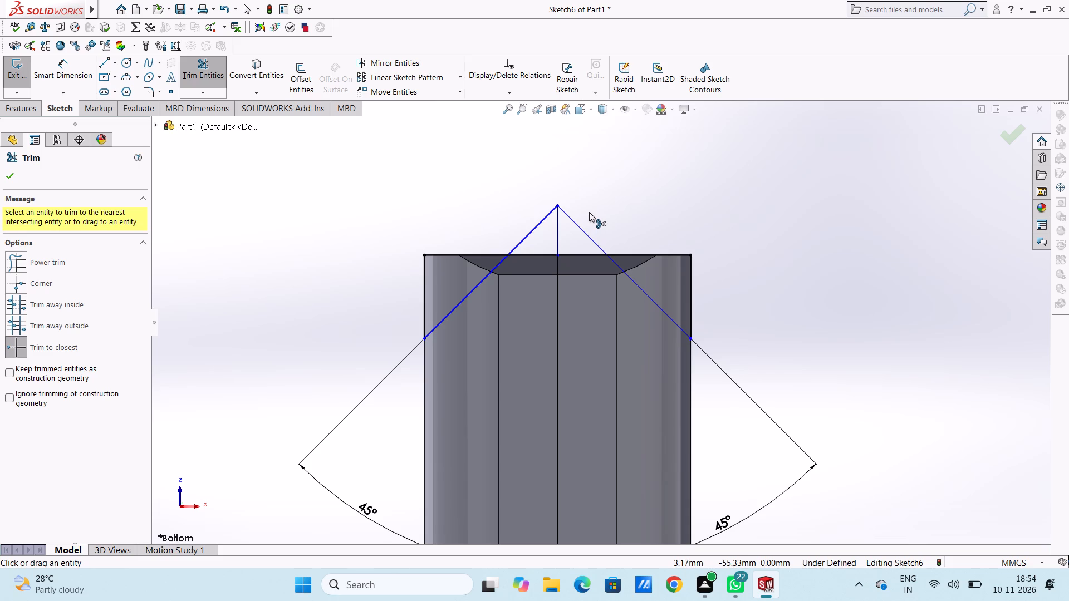
pyautogui.click(557, 229)
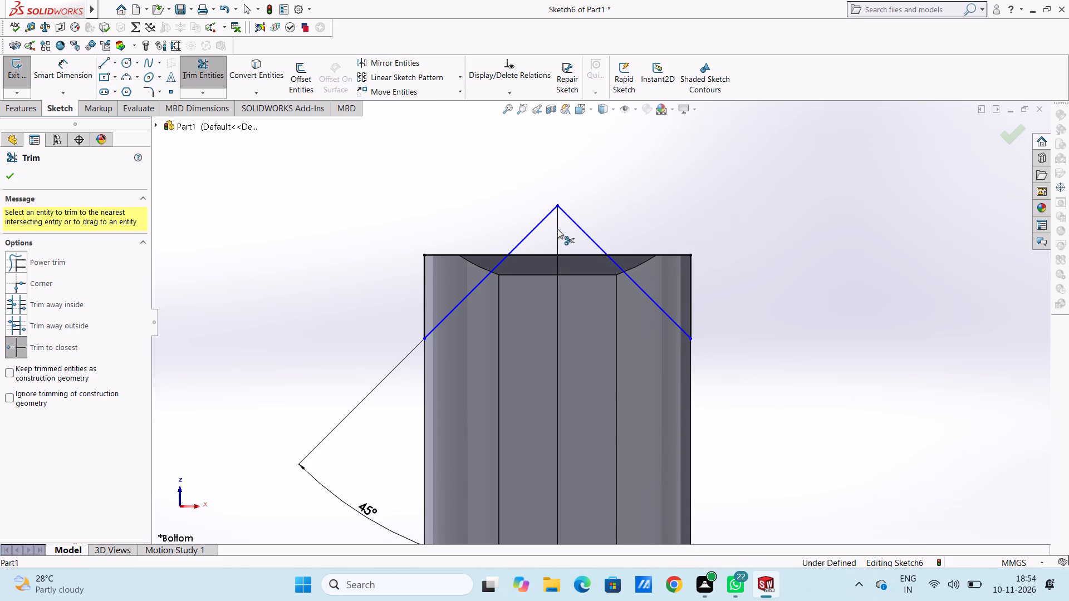
pyautogui.click(540, 224)
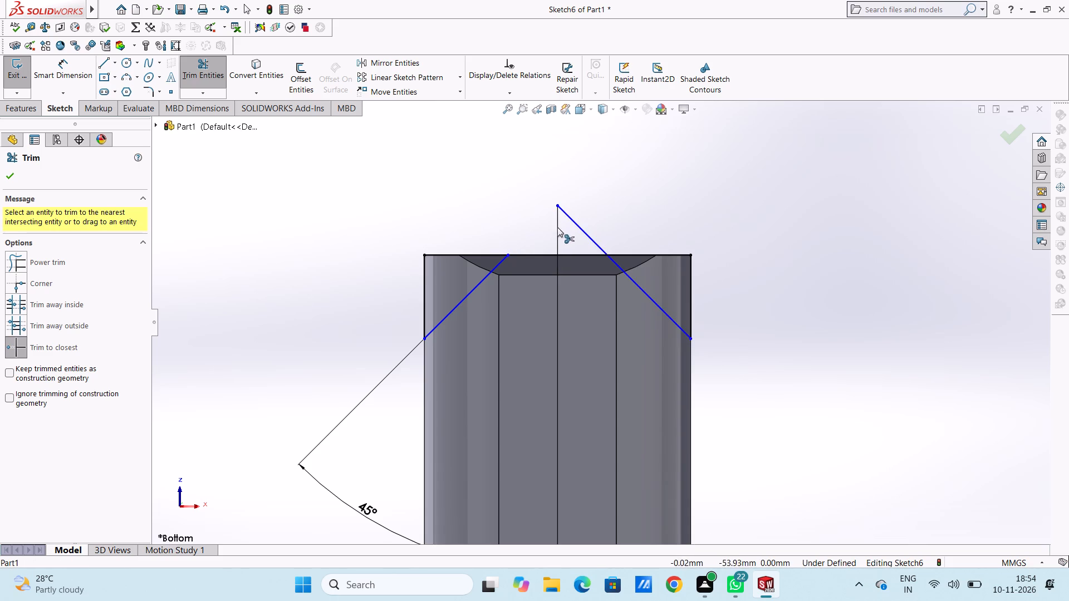
pyautogui.click(558, 228)
pyautogui.click(570, 221)
pyautogui.doubleClick(577, 222)
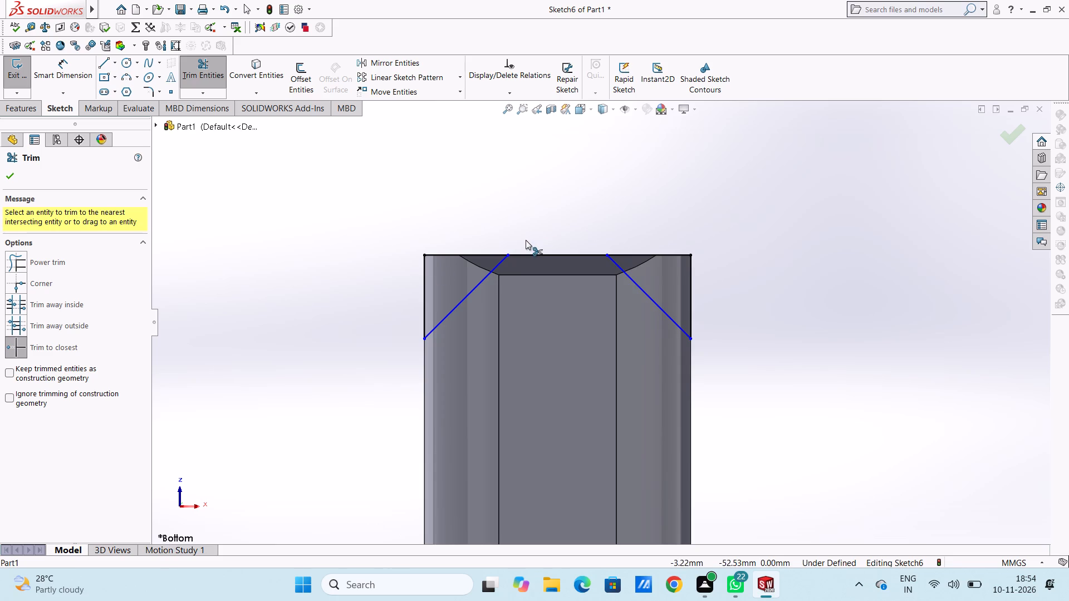
pyautogui.click(6, 176)
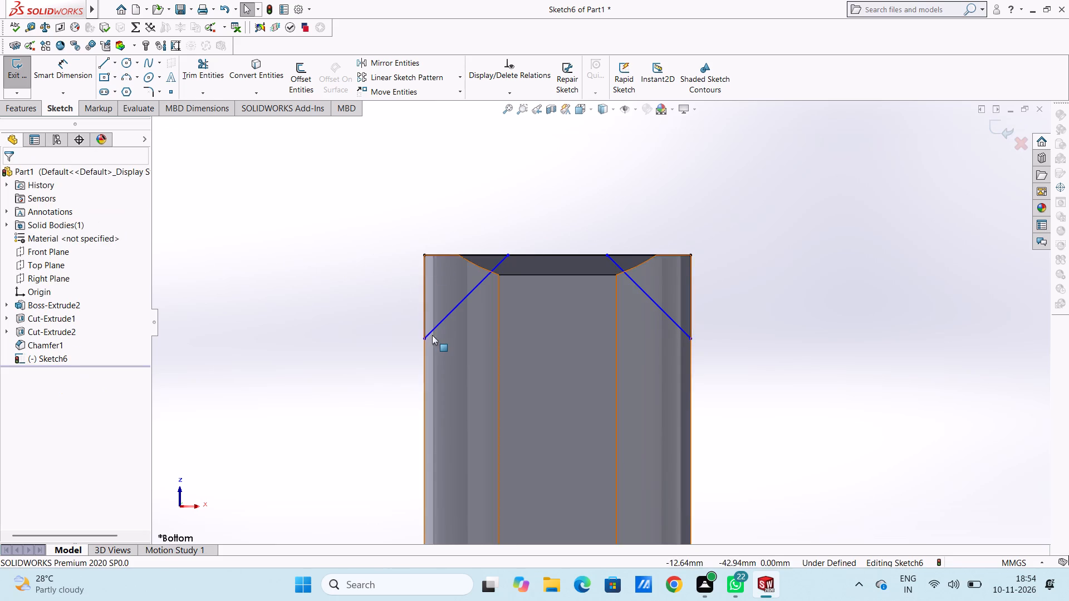
# Apply a Fix relation to the upper and lower endpoints of both sloping corner lines.
pyautogui.click(425, 337)
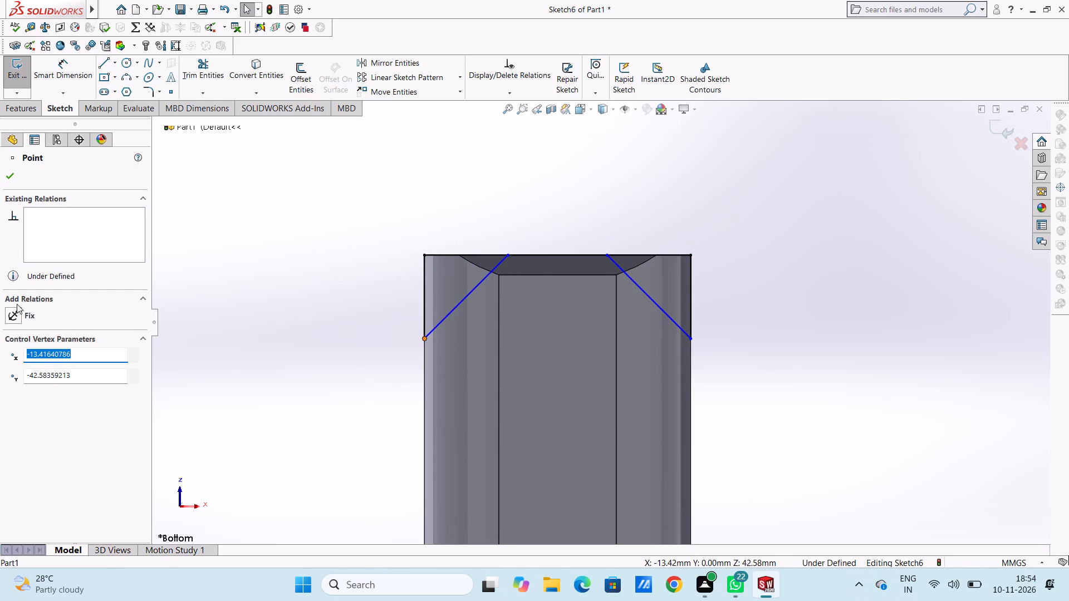
pyautogui.click(8, 312)
pyautogui.click(356, 236)
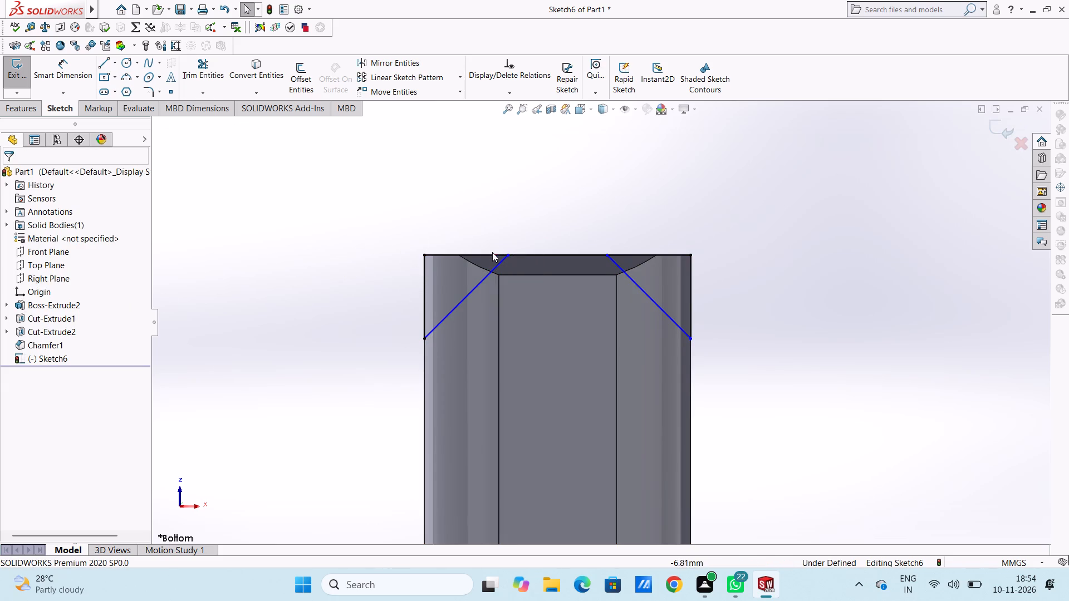
pyautogui.click(508, 253)
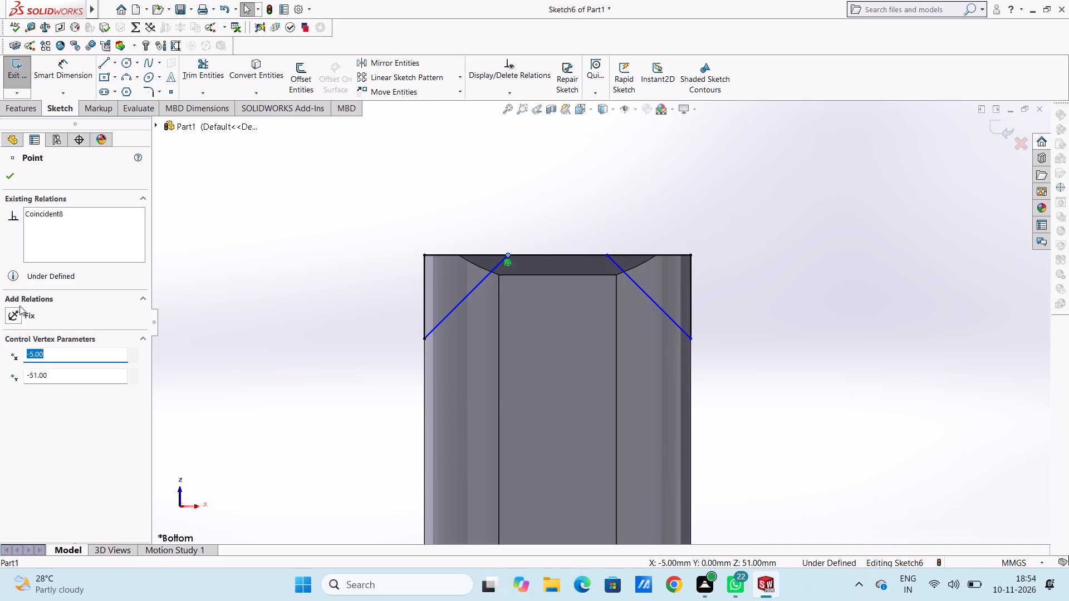
pyautogui.click(20, 314)
pyautogui.click(309, 257)
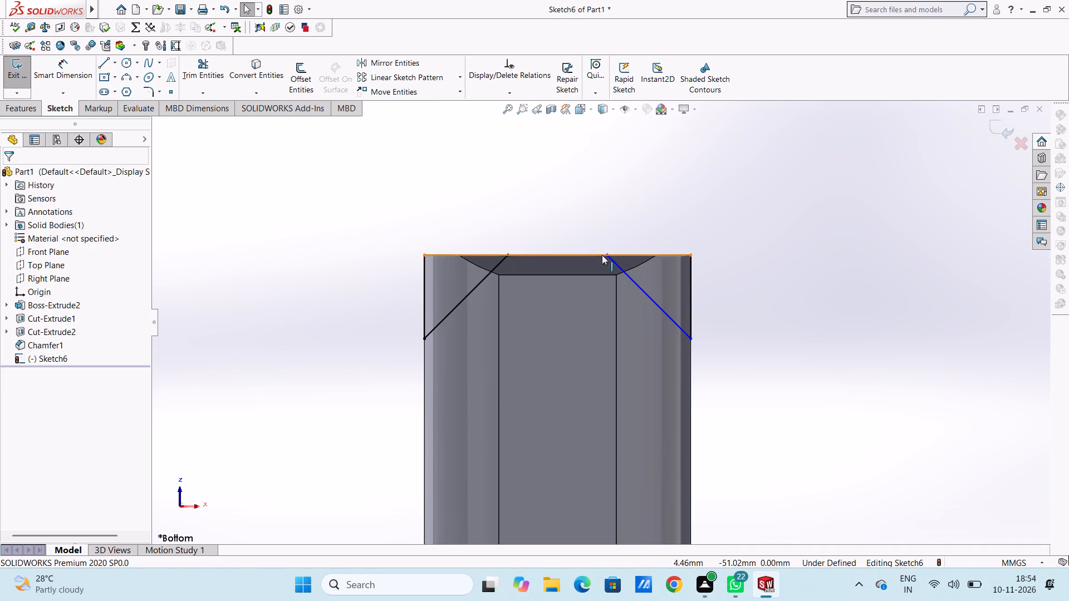
pyautogui.click(606, 256)
pyautogui.click(12, 314)
pyautogui.click(274, 268)
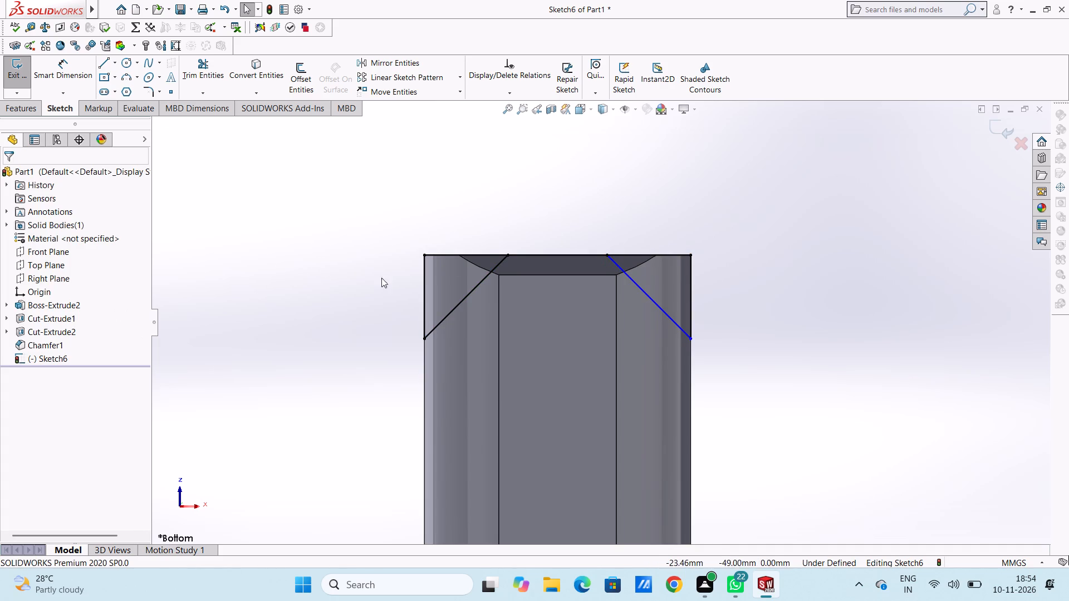
pyautogui.click(690, 339)
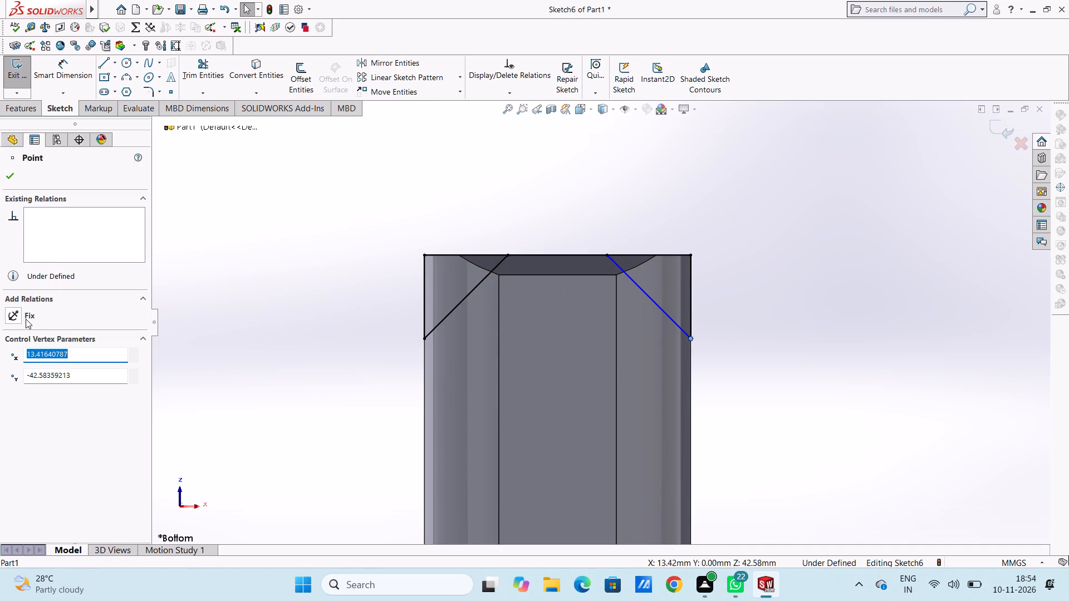
pyautogui.click(10, 314)
pyautogui.click(344, 259)
# Extrude-cut the two corner triangle regions through both prongs using Mid Plane at 51 mm depth.
pyautogui.moveTo(369, 213); pyautogui.dragTo(390, 238, button='middle')
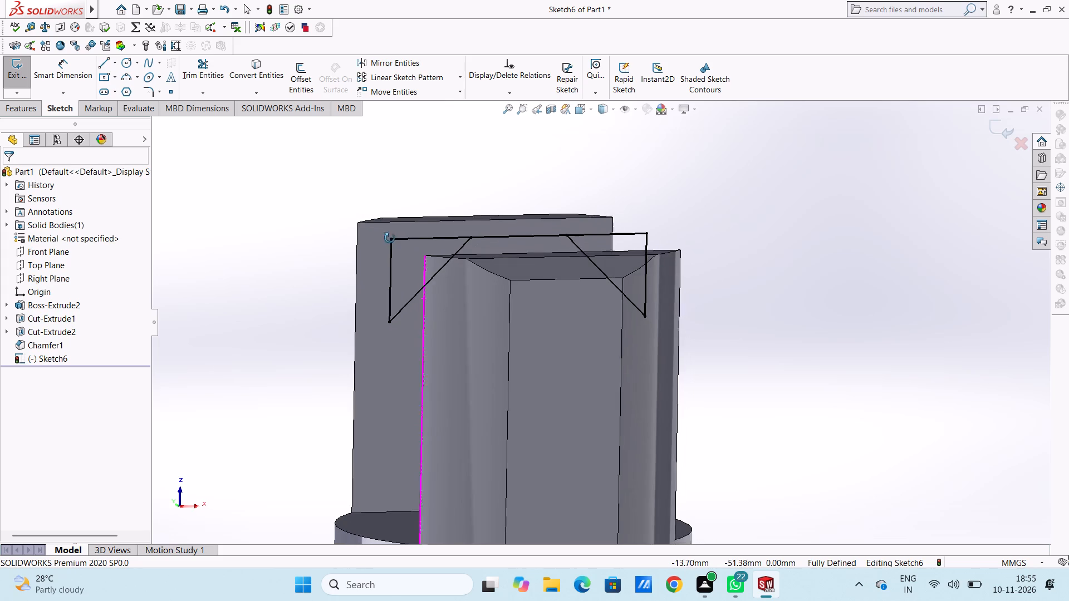
pyautogui.moveTo(390, 238); pyautogui.dragTo(390, 239, button='middle')
pyautogui.scroll(2, 383, 237)
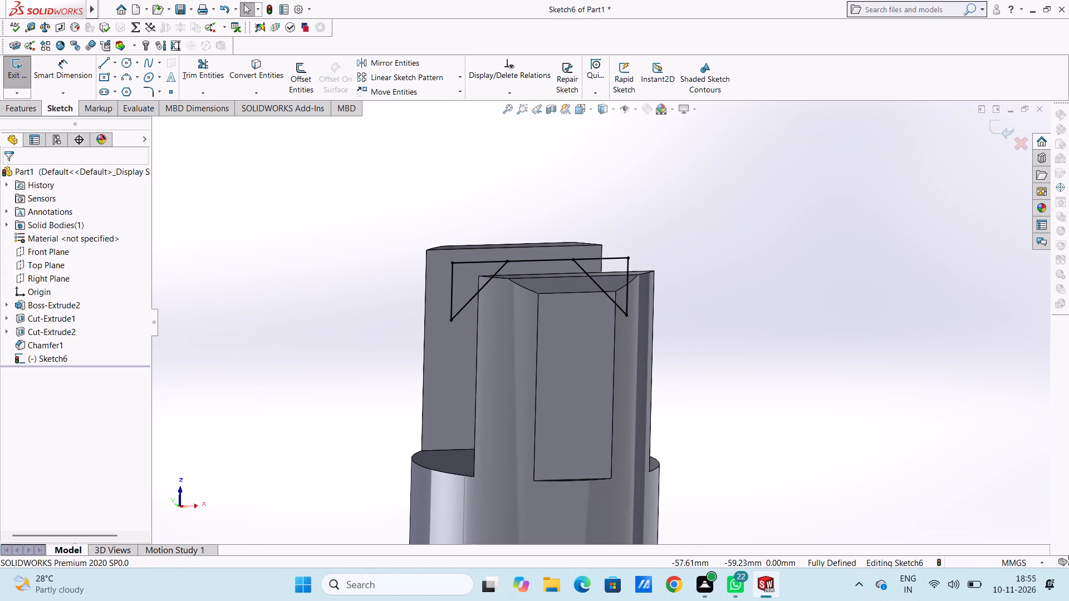
pyautogui.click(26, 105)
pyautogui.click(190, 78)
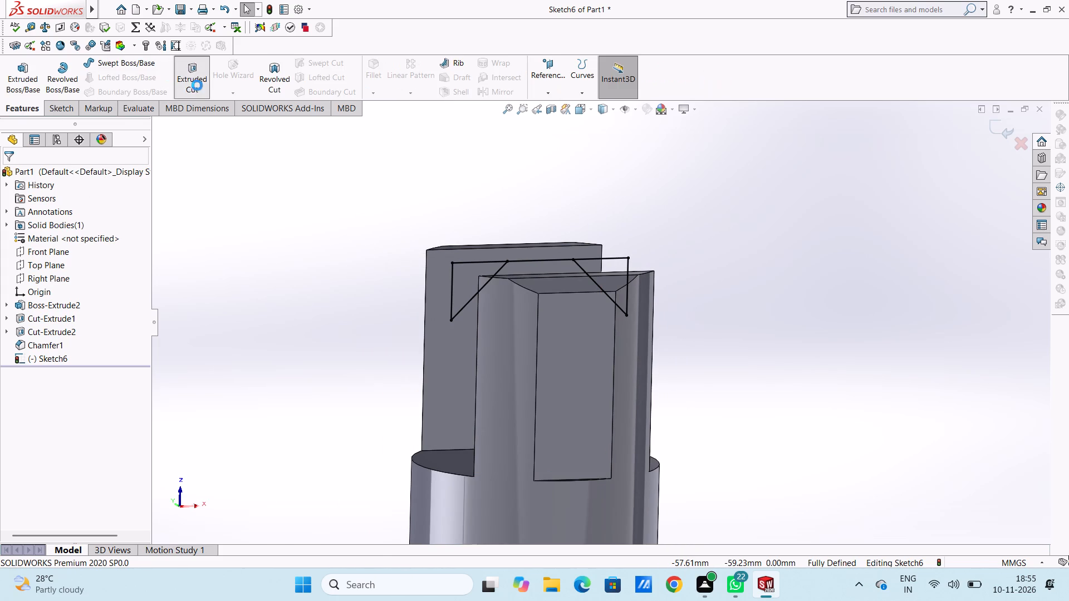
pyautogui.click(122, 252)
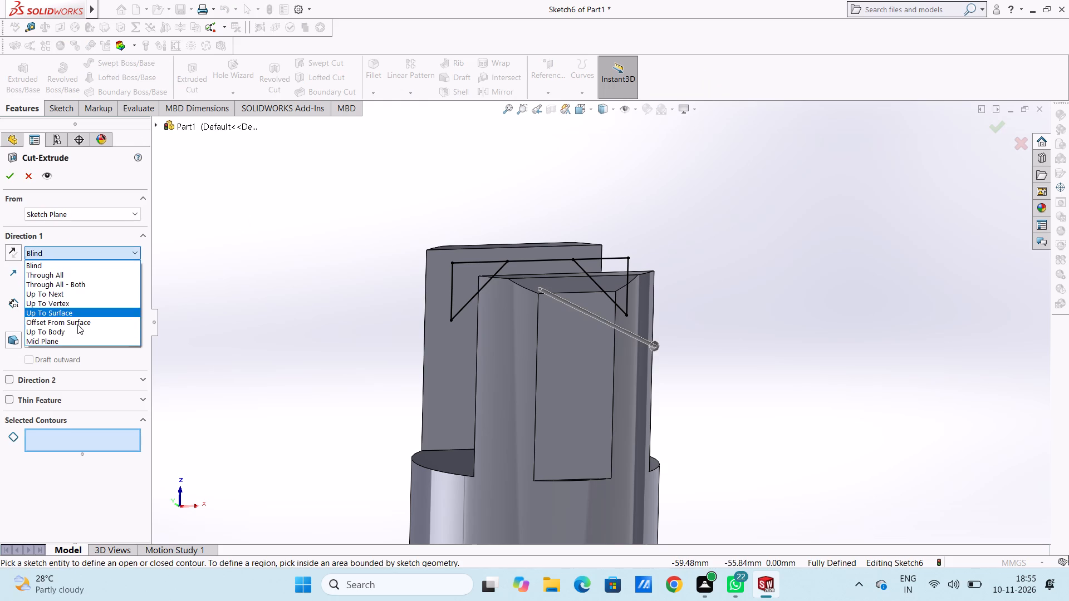
pyautogui.click(86, 342)
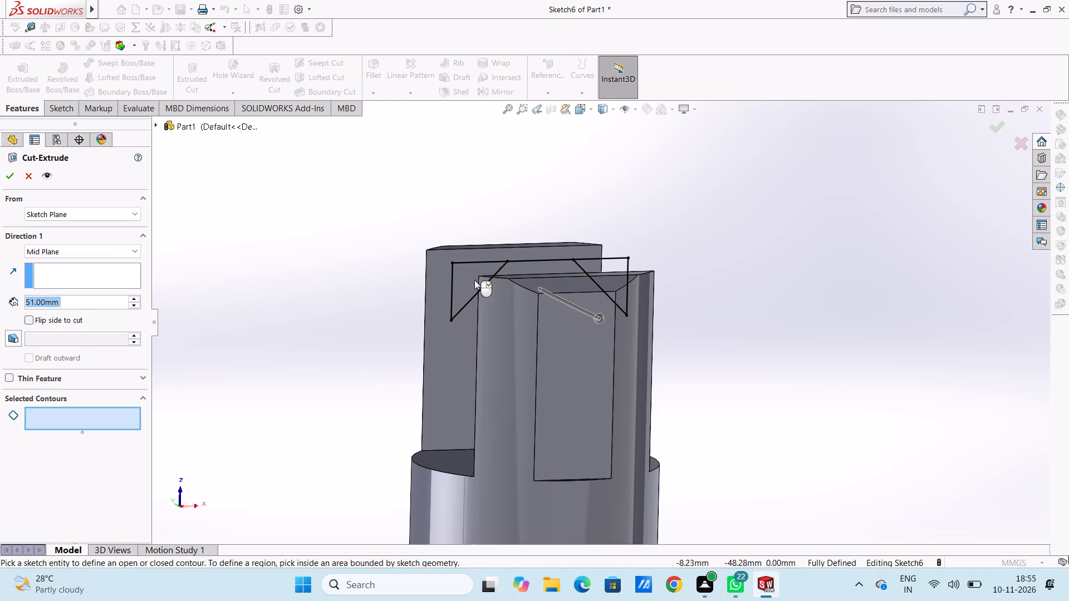
pyautogui.click(469, 278)
pyautogui.click(612, 276)
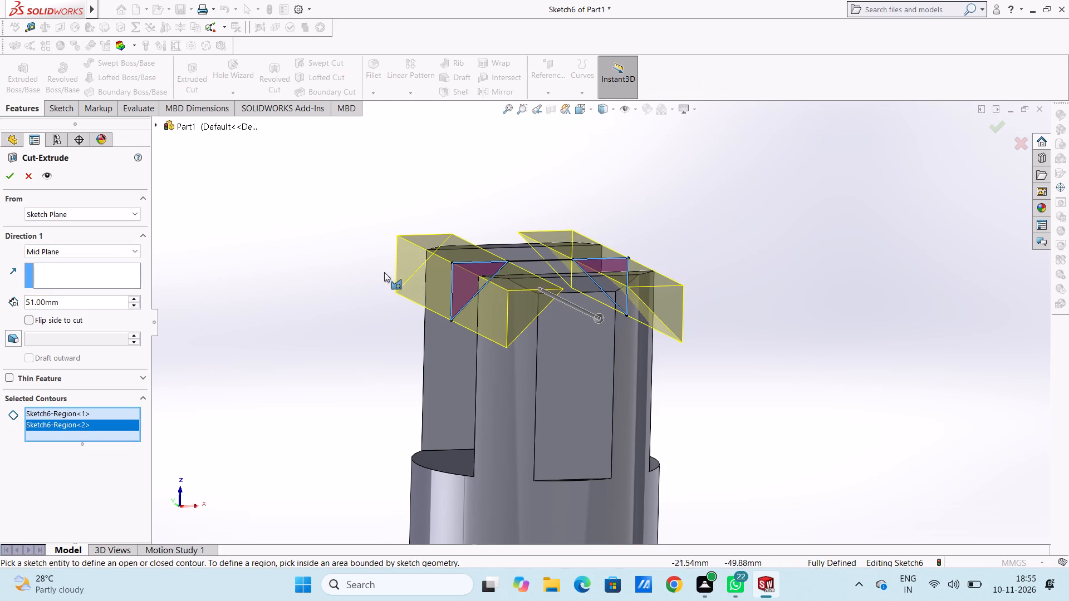
pyautogui.click(4, 177)
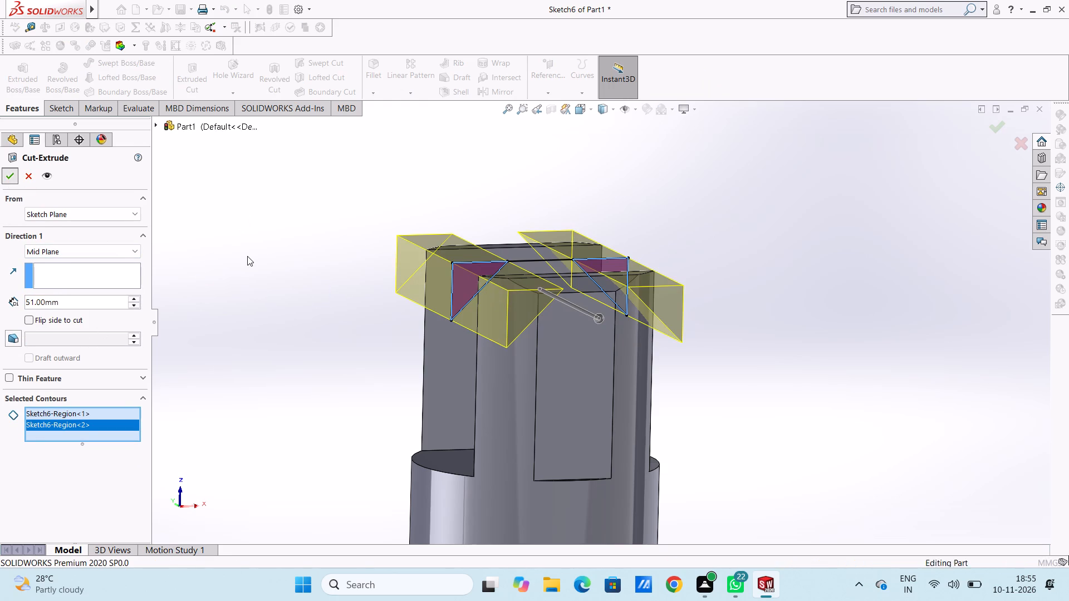
pyautogui.click(247, 256)
# Examine the angled corner cuts on both prong ends from all around the part.
pyautogui.moveTo(287, 253); pyautogui.dragTo(366, 319, button='middle')
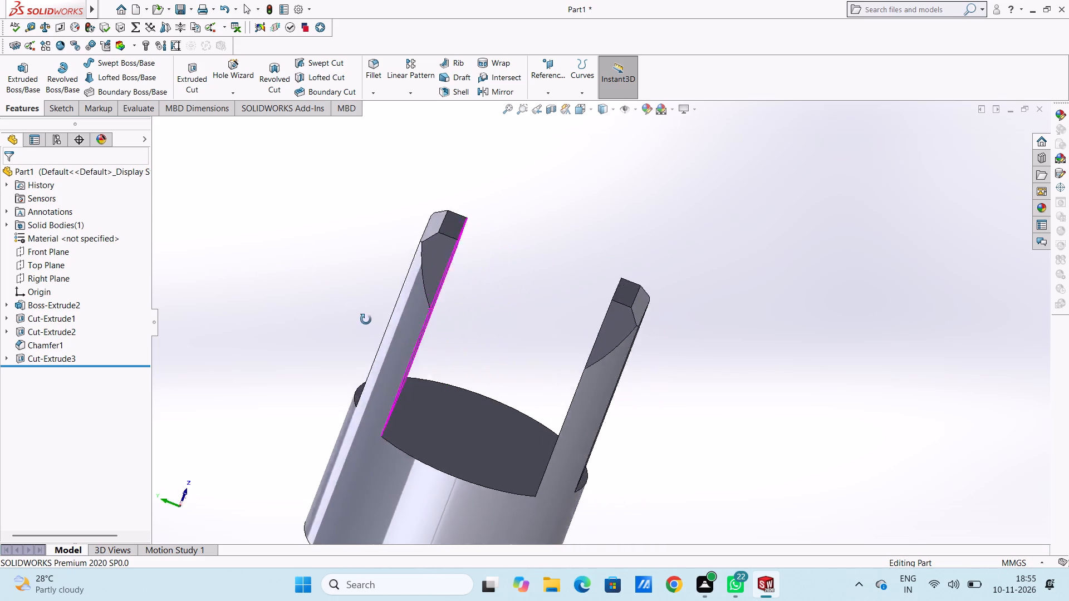
pyautogui.moveTo(366, 319); pyautogui.dragTo(323, 371, button='middle')
pyautogui.scroll(3, 355, 287)
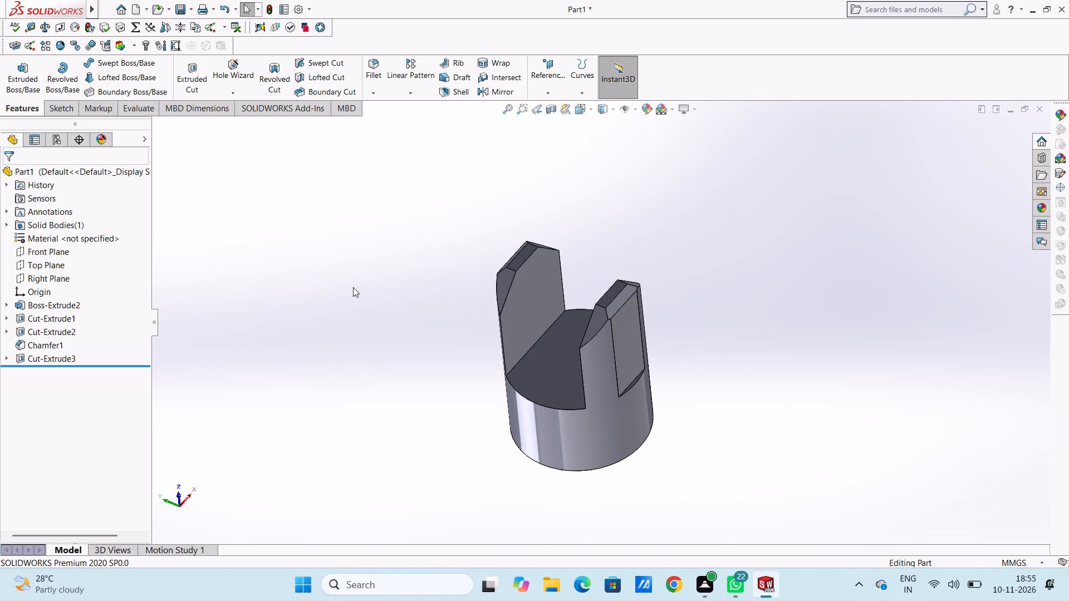
pyautogui.moveTo(400, 341); pyautogui.dragTo(337, 277, button='middle')
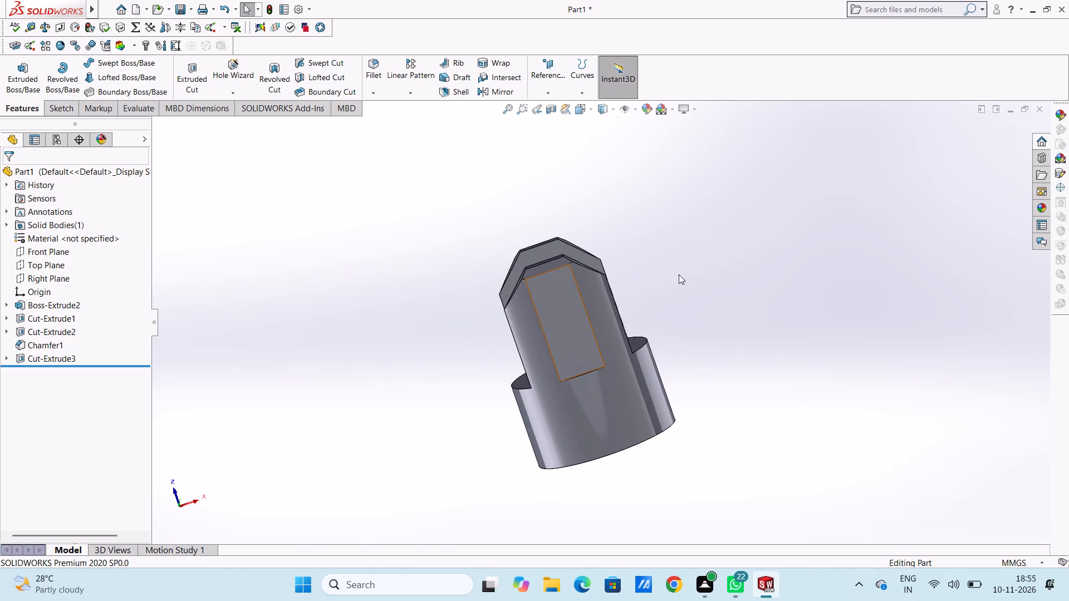
pyautogui.scroll(-5, 651, 265)
pyautogui.moveTo(516, 283); pyautogui.dragTo(533, 326, button='middle')
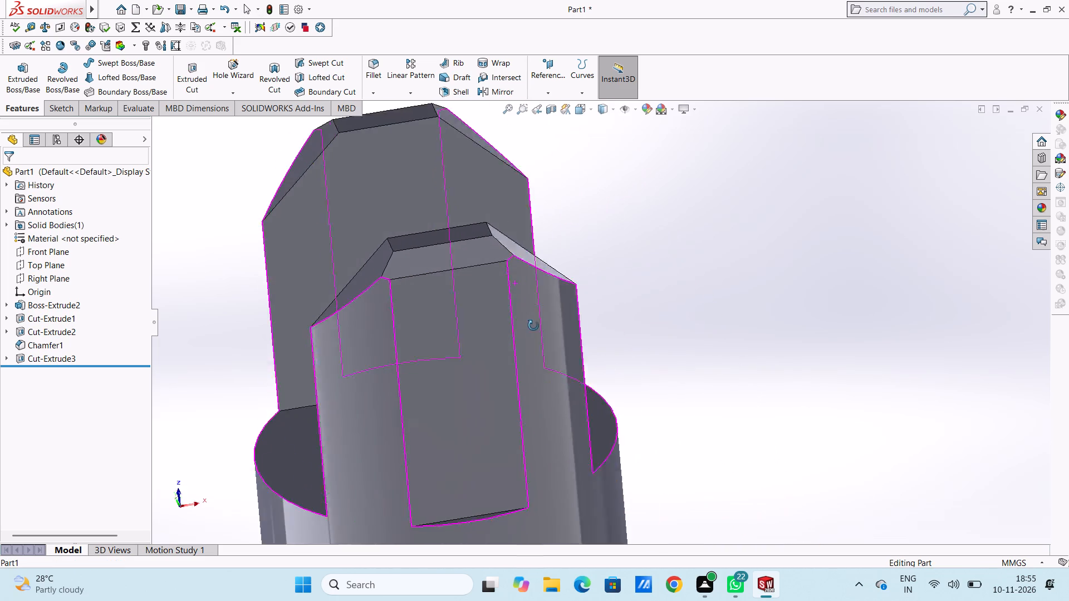
pyautogui.moveTo(533, 326); pyautogui.dragTo(571, 290, button='middle')
pyautogui.scroll(5, 684, 306)
pyautogui.moveTo(694, 338); pyautogui.dragTo(717, 283, button='middle')
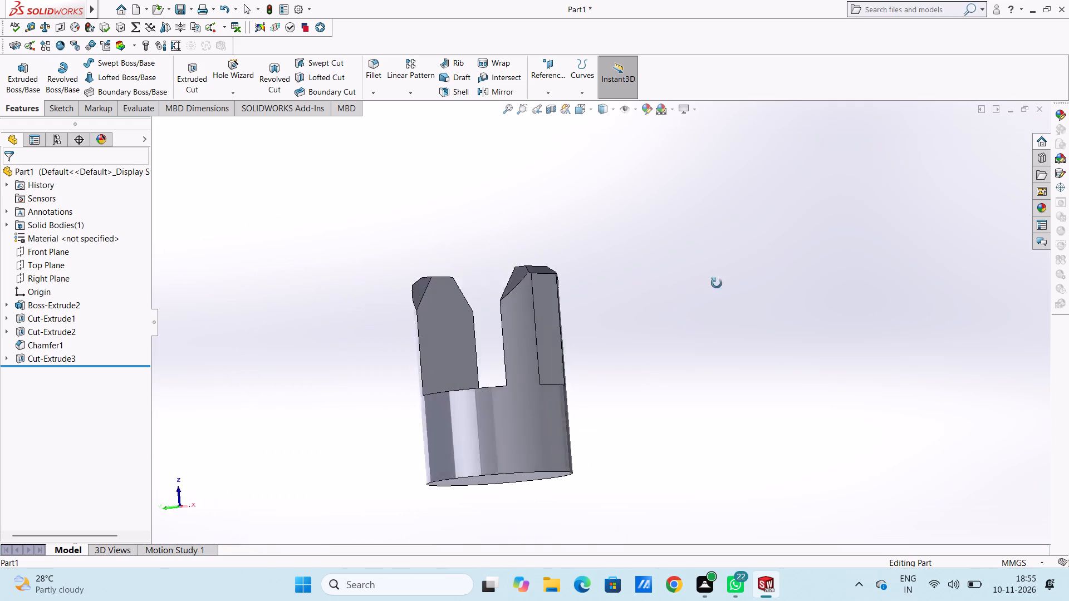
pyautogui.moveTo(717, 283); pyautogui.dragTo(764, 363, button='middle')
pyautogui.moveTo(764, 363); pyautogui.dragTo(748, 401, button='middle')
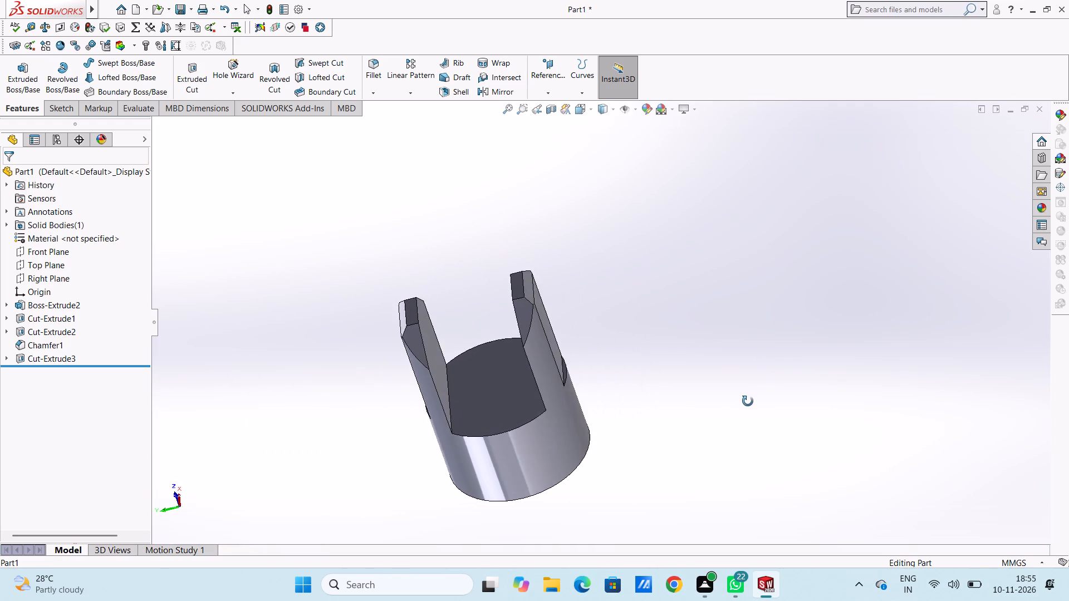
pyautogui.moveTo(748, 401); pyautogui.dragTo(759, 408, button='middle')
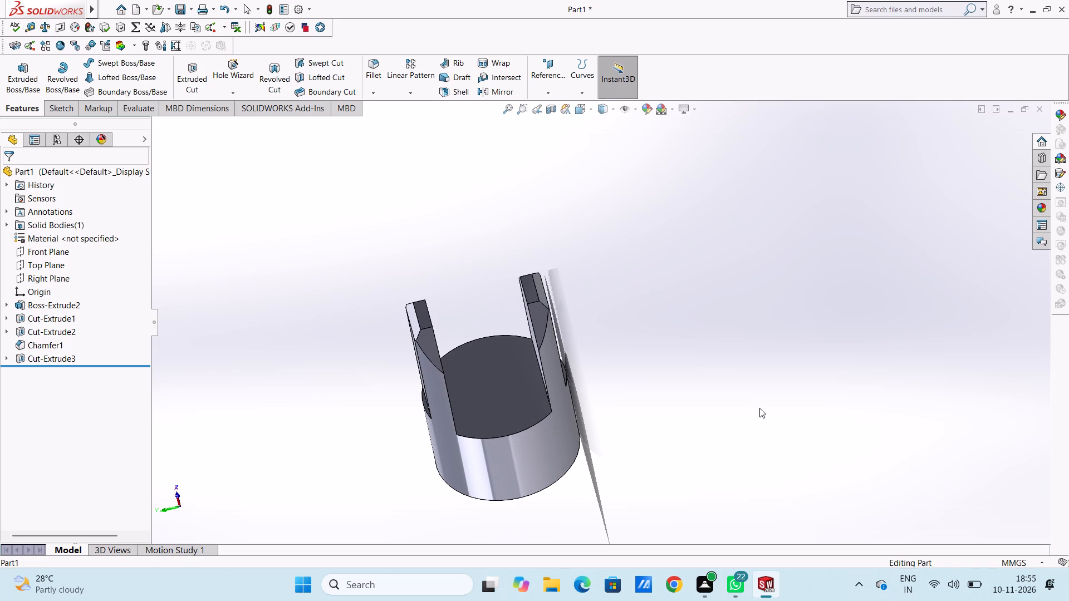
pyautogui.moveTo(728, 306); pyautogui.dragTo(676, 275, button='middle')
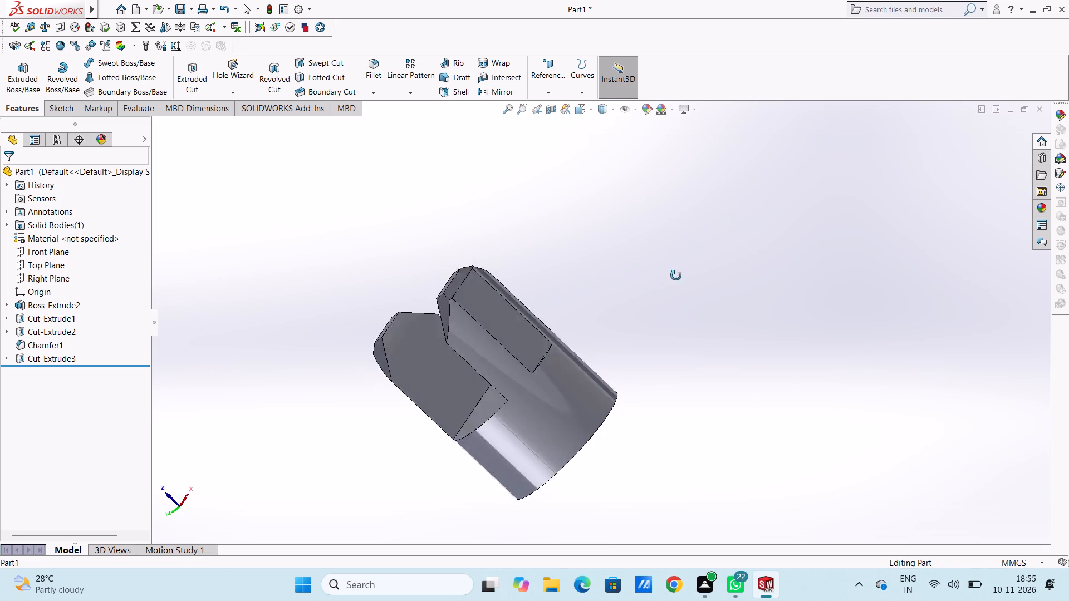
pyautogui.moveTo(676, 275); pyautogui.dragTo(661, 430, button='middle')
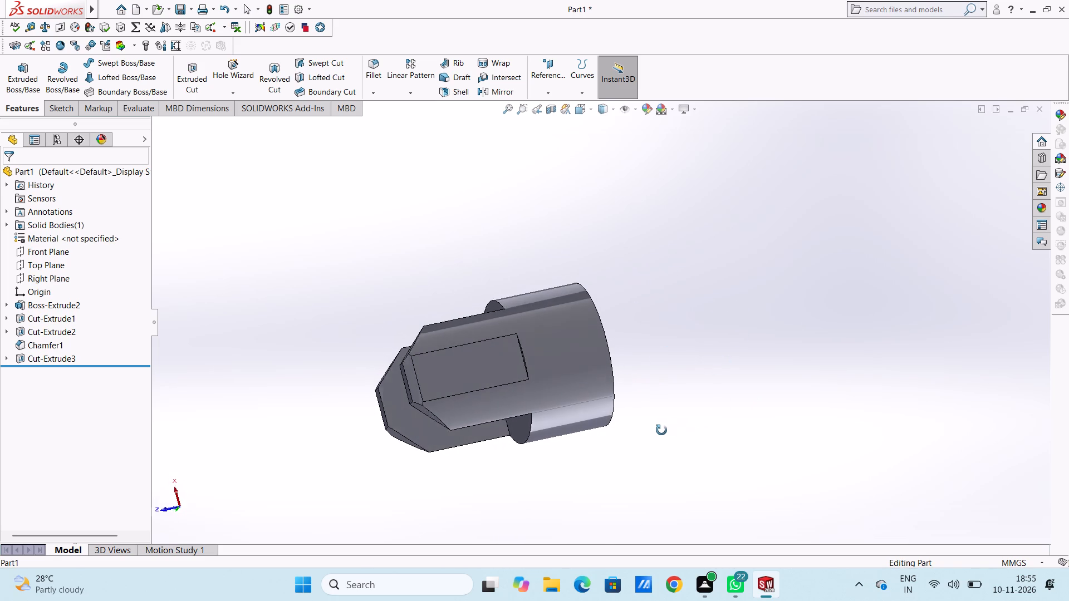
pyautogui.moveTo(661, 430); pyautogui.dragTo(660, 431, button='middle')
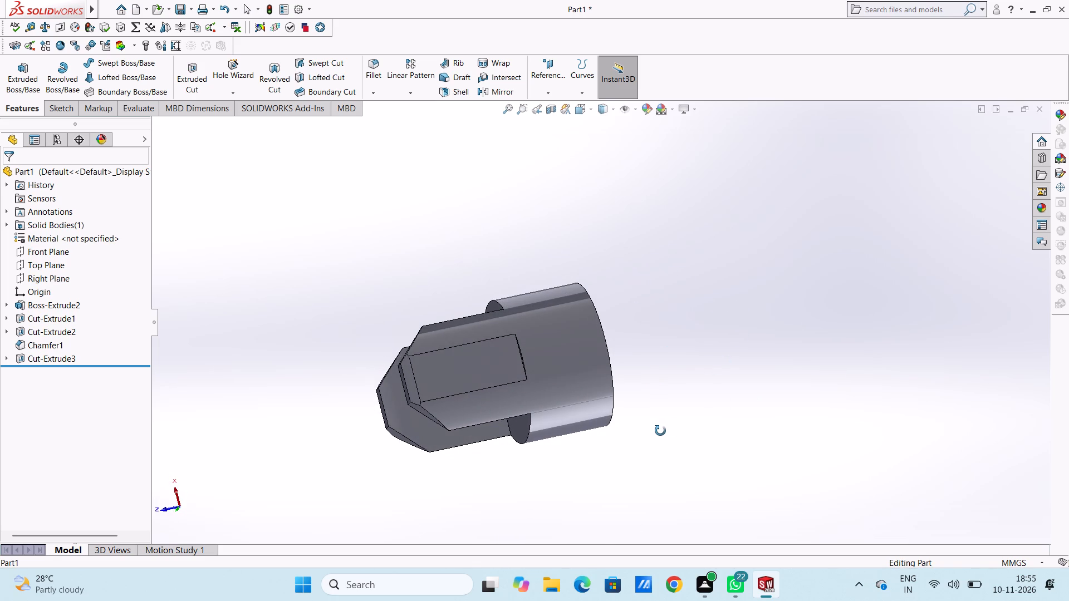
pyautogui.moveTo(660, 431); pyautogui.dragTo(662, 431, button='middle')
pyautogui.moveTo(662, 431); pyautogui.dragTo(658, 433, button='middle')
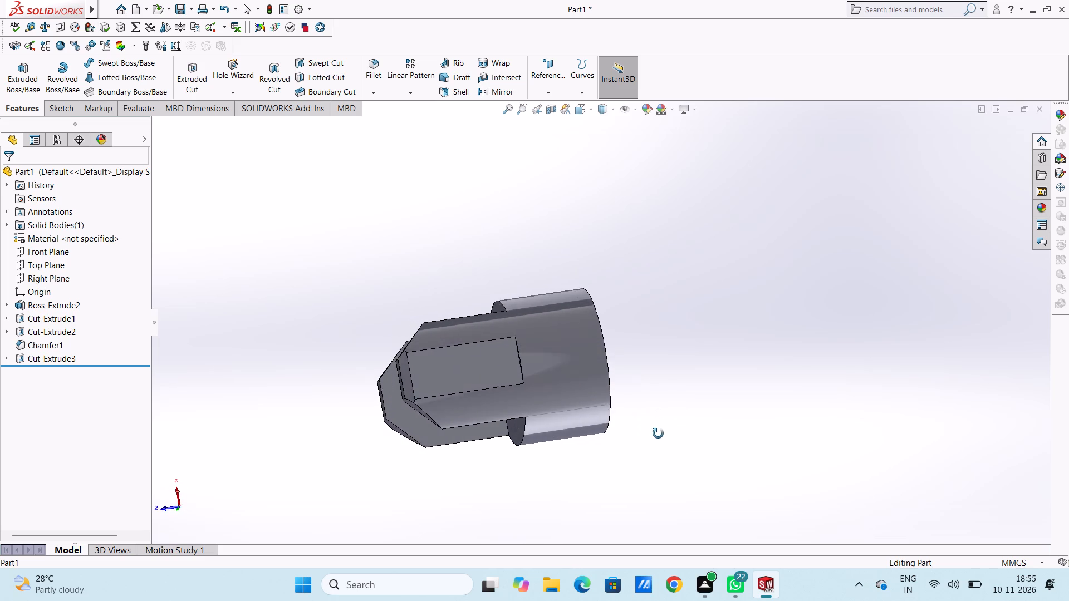
pyautogui.moveTo(658, 433); pyautogui.dragTo(852, 331, button='middle')
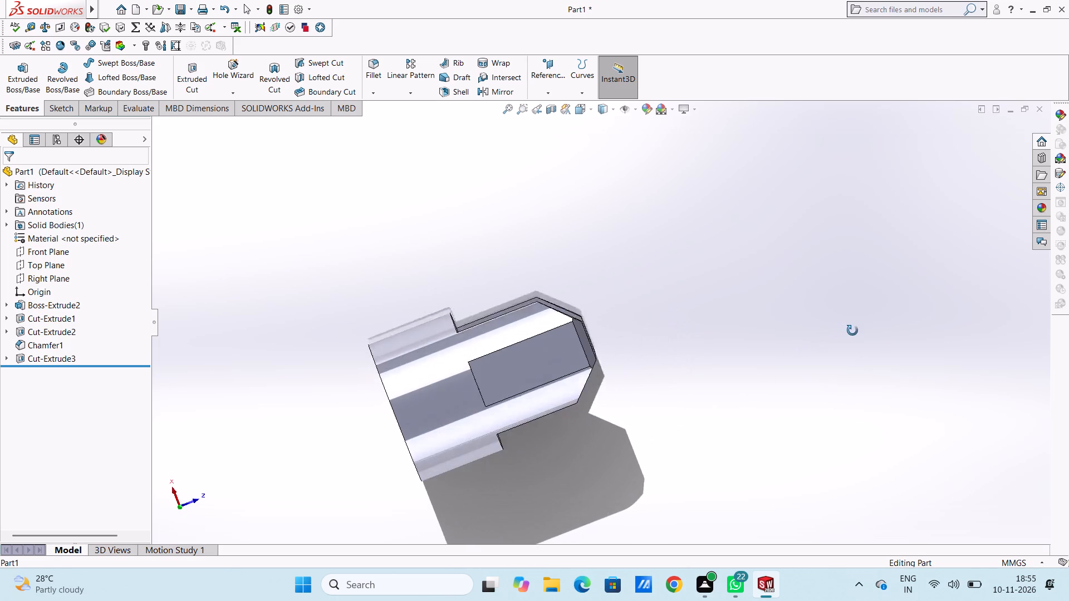
pyautogui.moveTo(852, 331); pyautogui.dragTo(791, 323, button='middle')
pyautogui.moveTo(726, 310); pyautogui.dragTo(694, 299, button='middle')
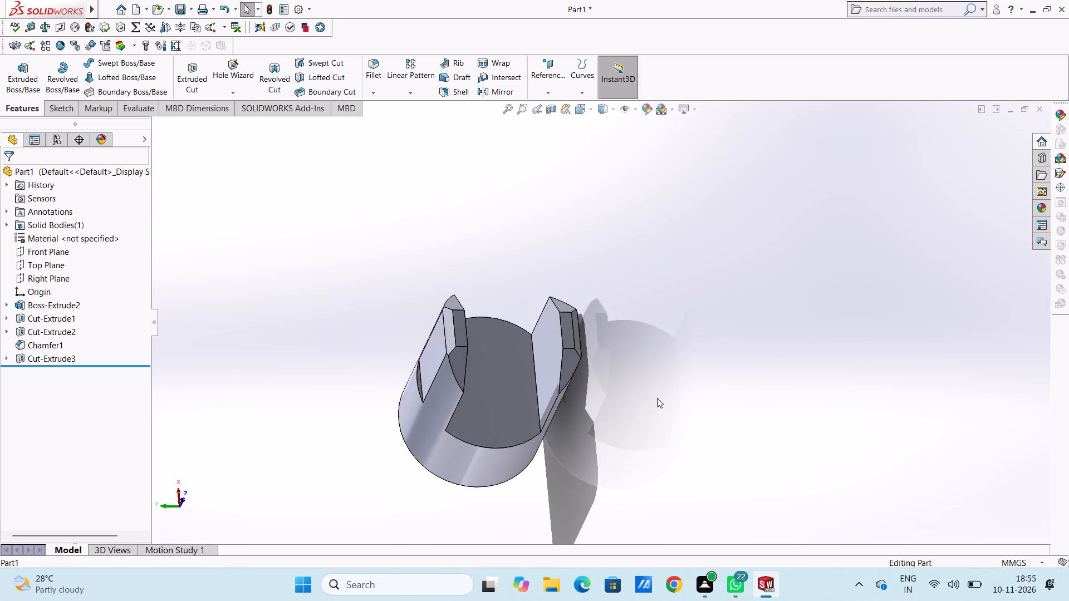
pyautogui.scroll(4, 657, 398)
pyautogui.moveTo(634, 367); pyautogui.dragTo(576, 316, button='middle')
pyautogui.moveTo(681, 353); pyautogui.dragTo(658, 320, button='middle')
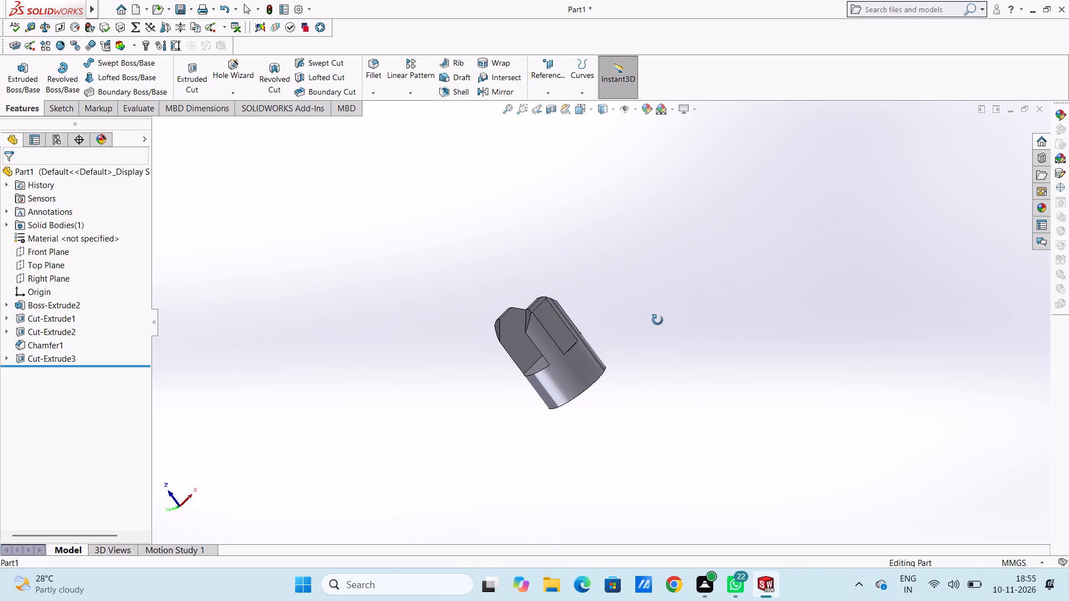
pyautogui.moveTo(658, 320); pyautogui.dragTo(659, 321, button='middle')
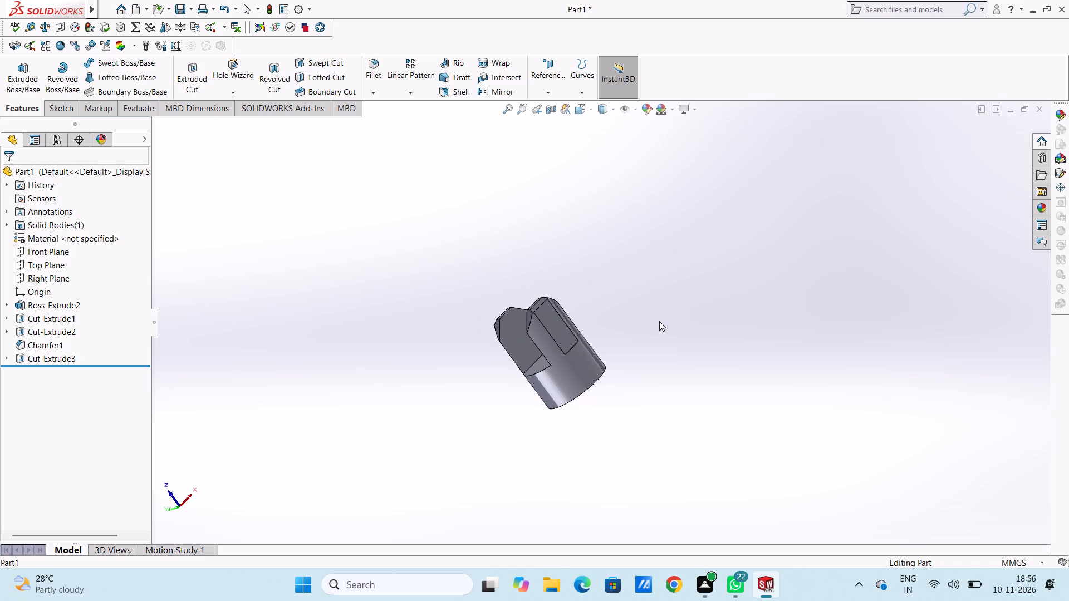
# Inspect the part's profile in the Bottom view and its prongs, flats and slot from angled views.
pyautogui.hotkey('ctrl', '6')
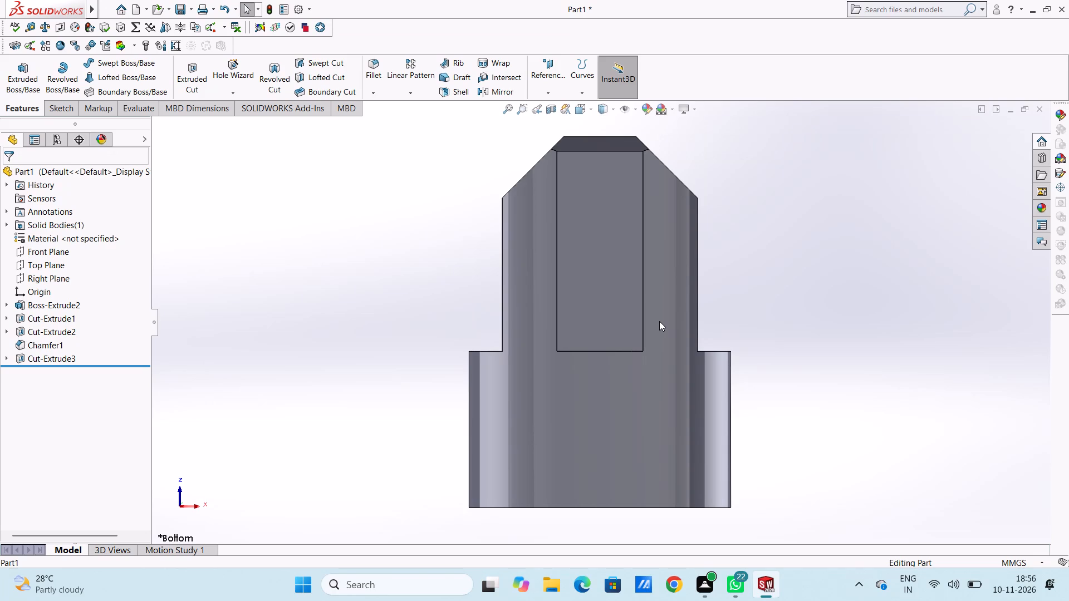
pyautogui.scroll(2, 687, 153)
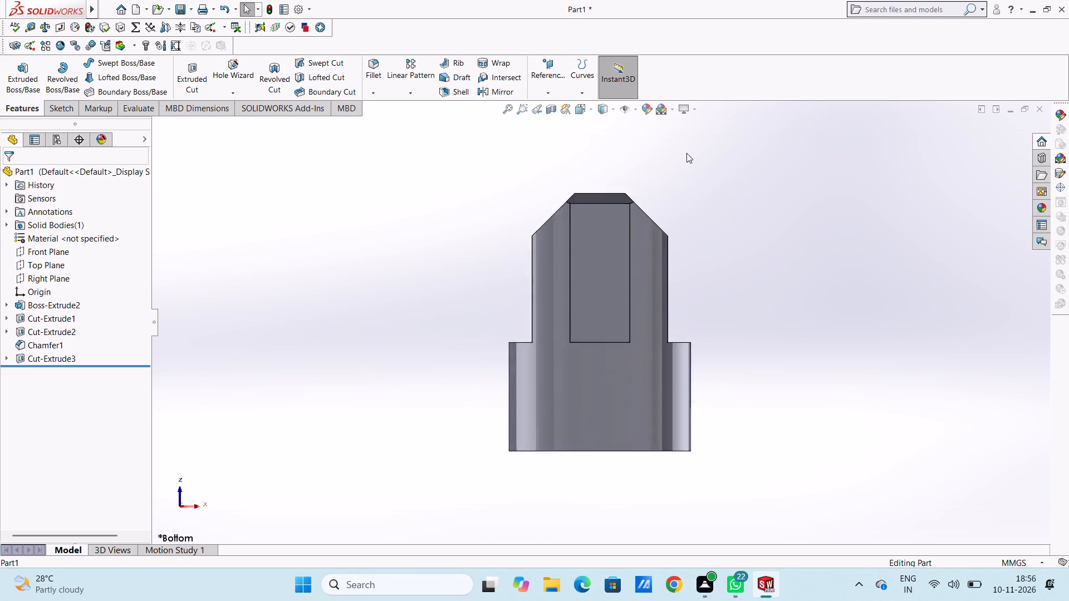
pyautogui.scroll(3, 686, 153)
pyautogui.scroll(-4, 621, 224)
pyautogui.scroll(2, 573, 425)
pyautogui.scroll(-3, 580, 439)
pyautogui.click(581, 409)
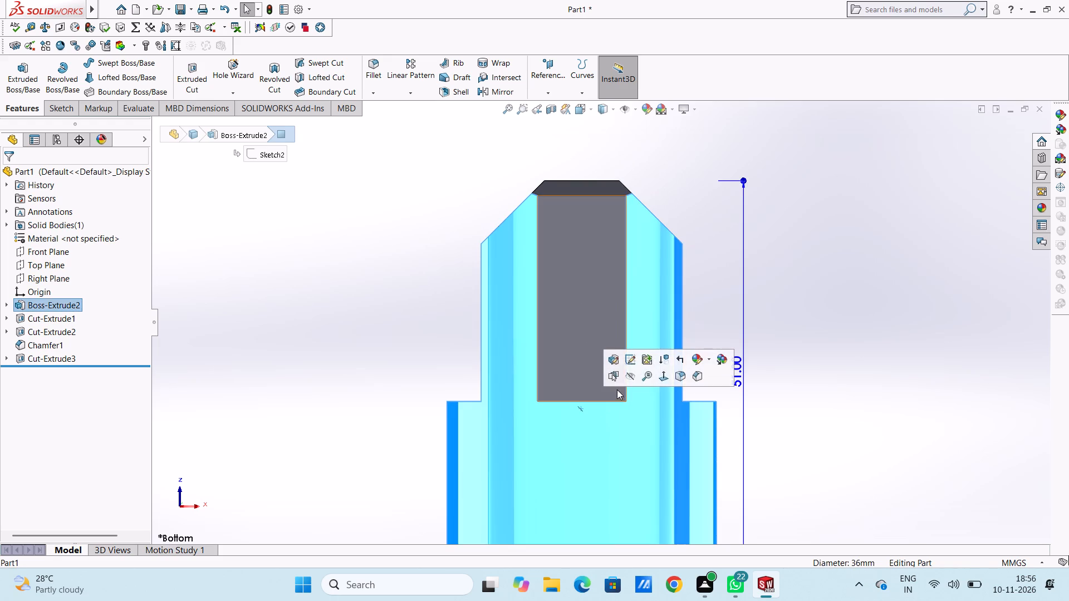
pyautogui.click(836, 323)
pyautogui.scroll(1, 748, 258)
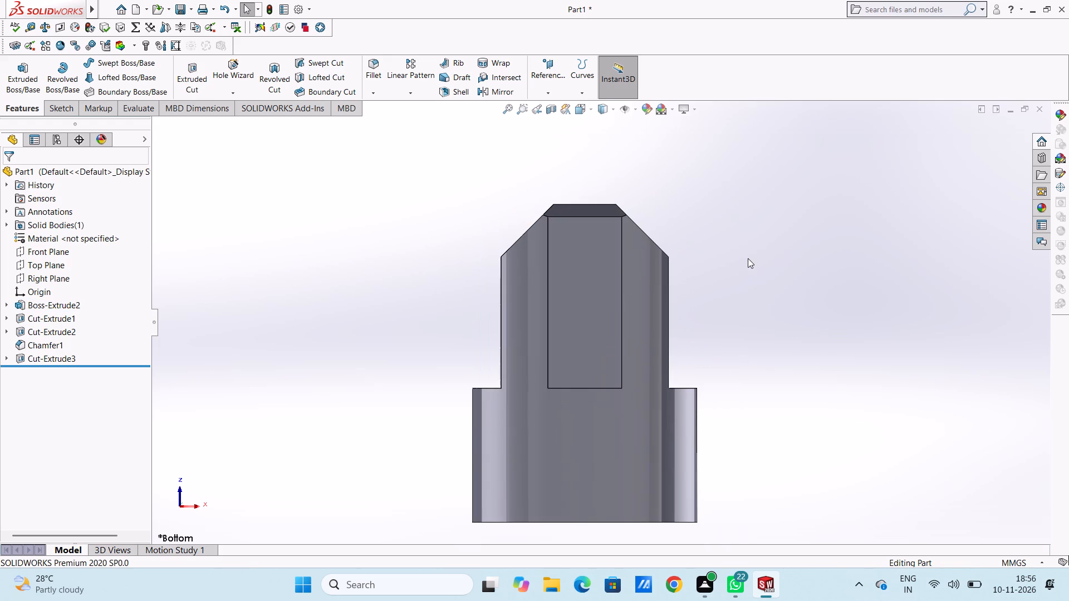
pyautogui.moveTo(720, 234); pyautogui.dragTo(758, 321, button='middle')
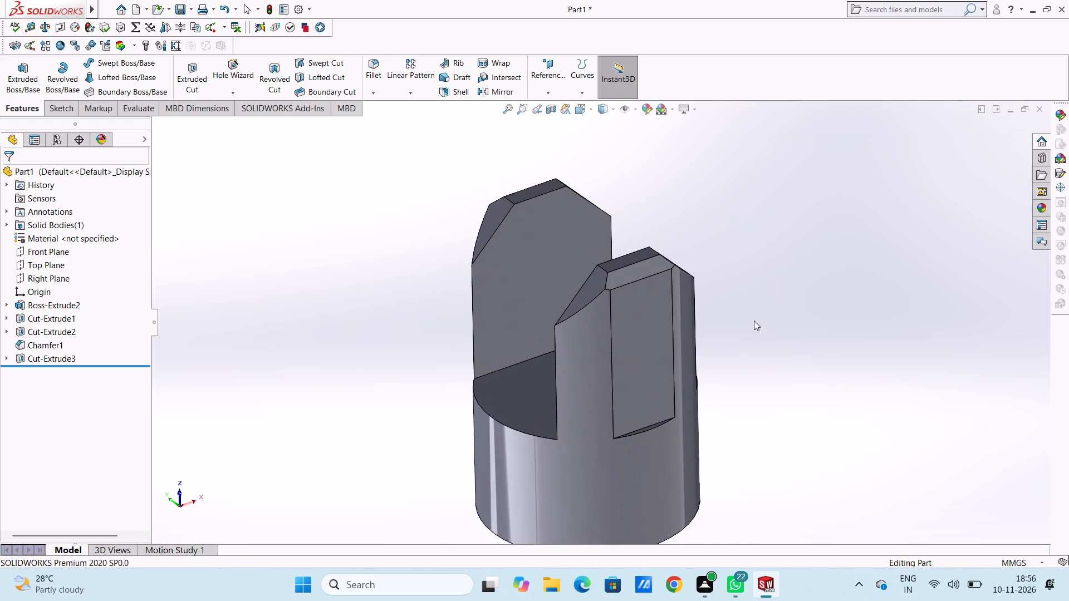
pyautogui.moveTo(750, 297); pyautogui.dragTo(741, 312, button='middle')
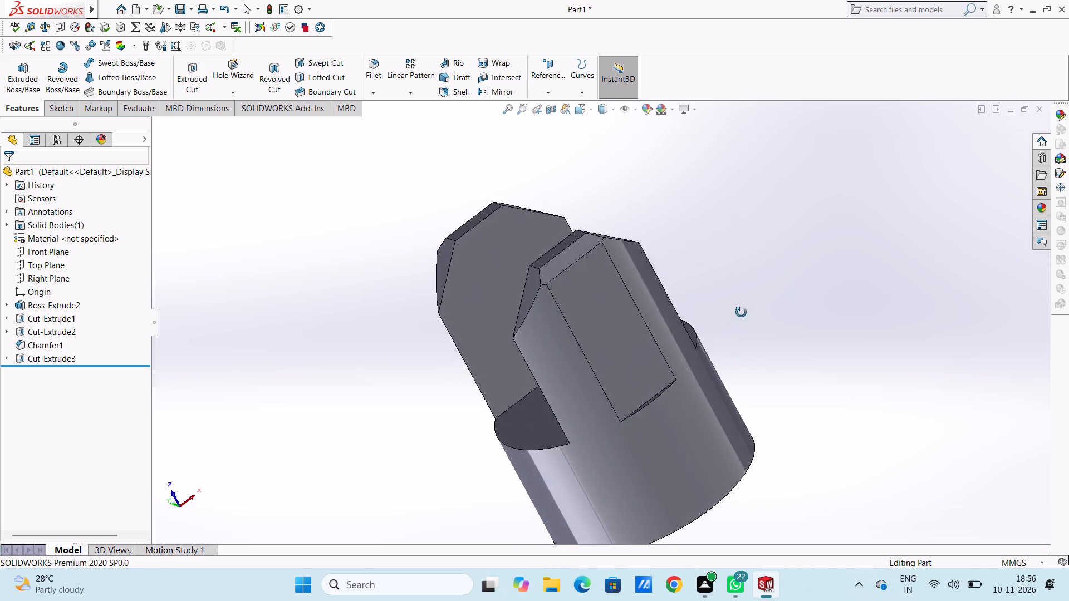
pyautogui.moveTo(741, 312); pyautogui.dragTo(755, 308, button='middle')
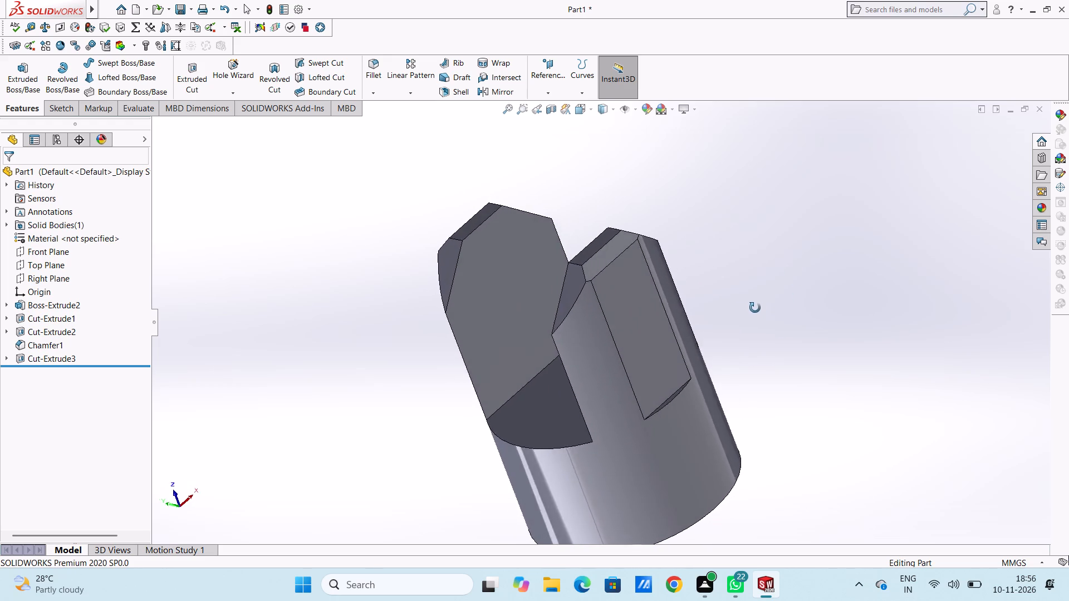
pyautogui.moveTo(755, 308); pyautogui.dragTo(744, 295, button='middle')
pyautogui.moveTo(864, 250); pyautogui.dragTo(748, 292, button='middle')
pyautogui.moveTo(752, 298); pyautogui.dragTo(806, 318, button='middle')
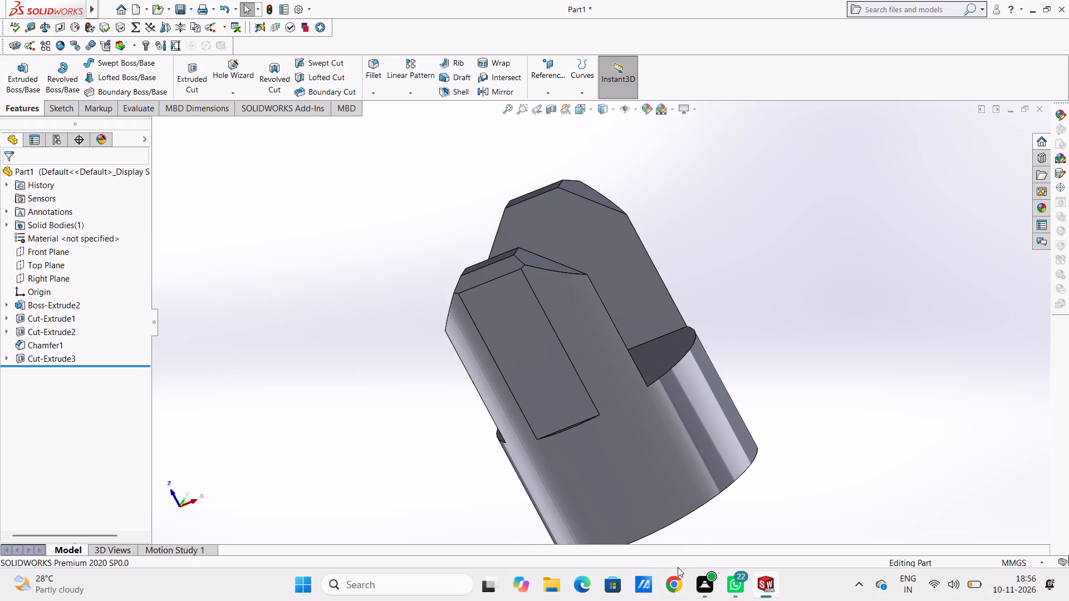
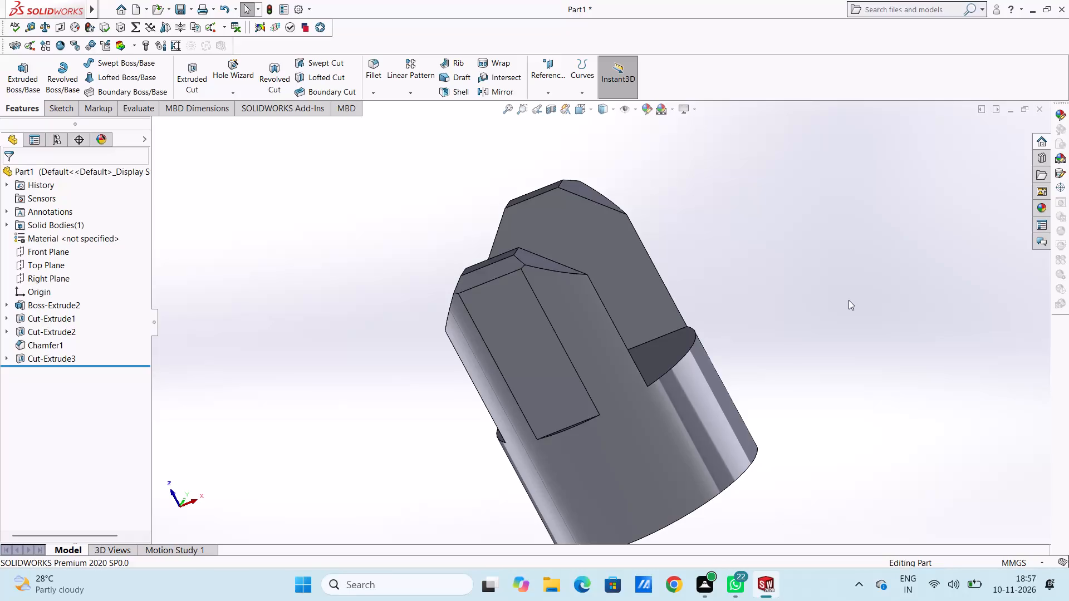
# Start a sketch on the prong's flat face and draw a corner rectangle tracing the flat's full outline.
pyautogui.hotkey('ctrl', '6')
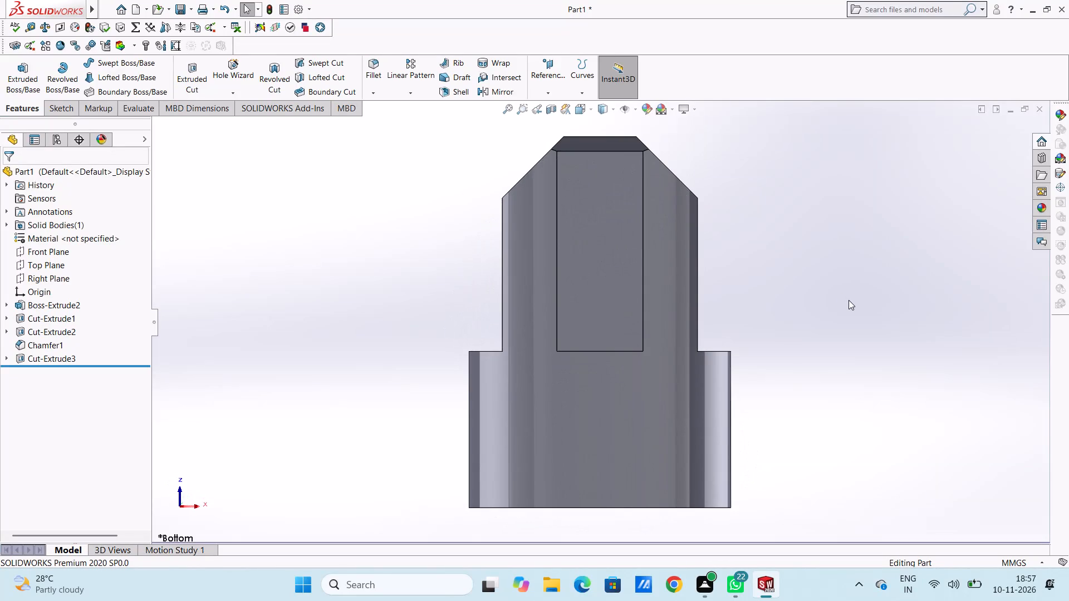
pyautogui.scroll(3, 647, 213)
pyautogui.scroll(-3, 651, 237)
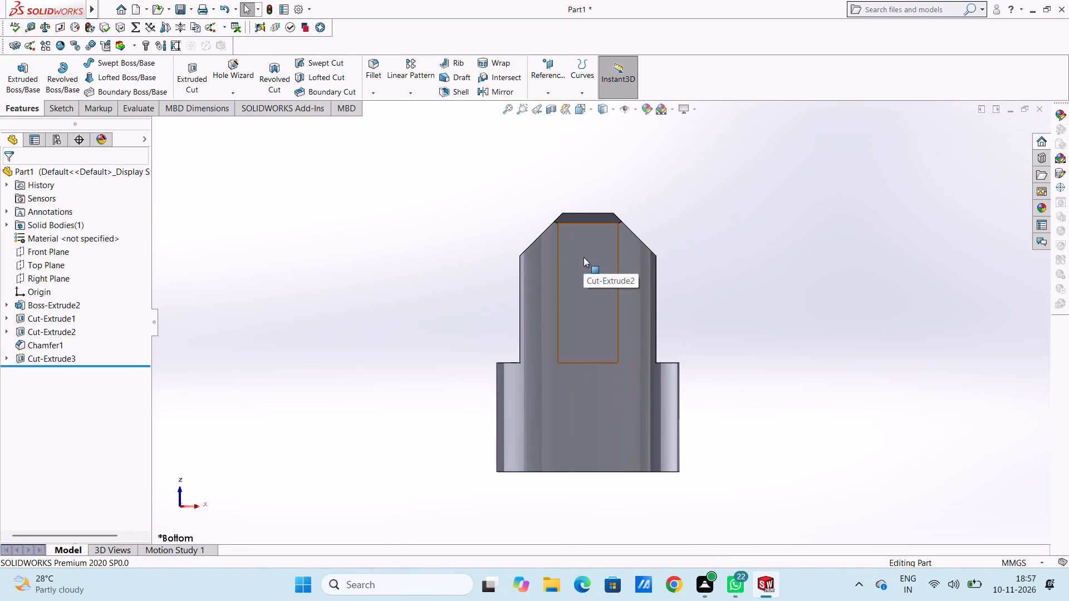
pyautogui.click(583, 257)
pyautogui.click(633, 223)
pyautogui.click(688, 208)
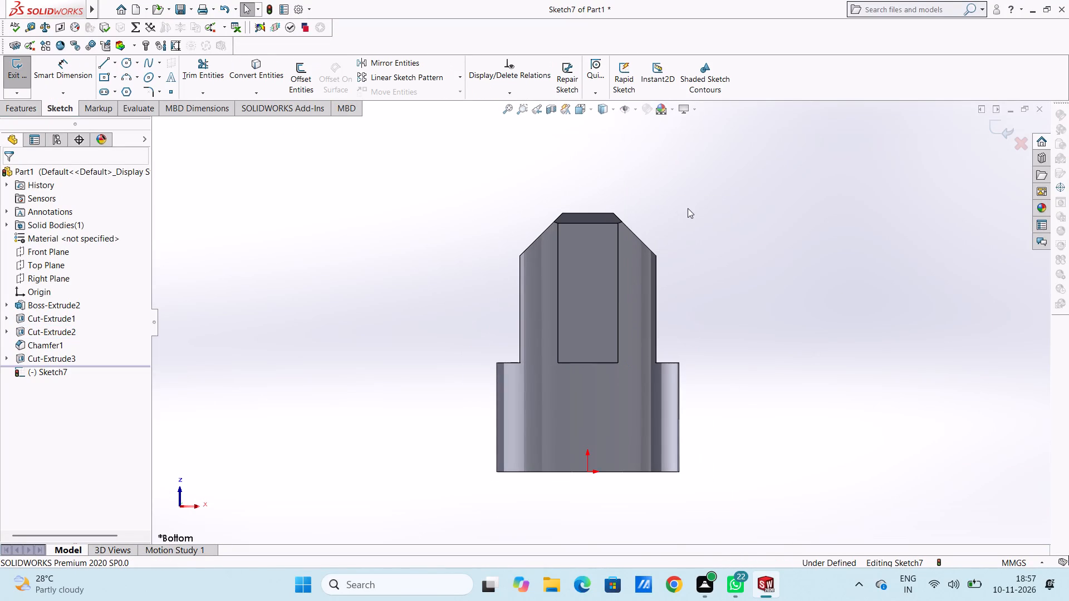
pyautogui.scroll(-3, 616, 225)
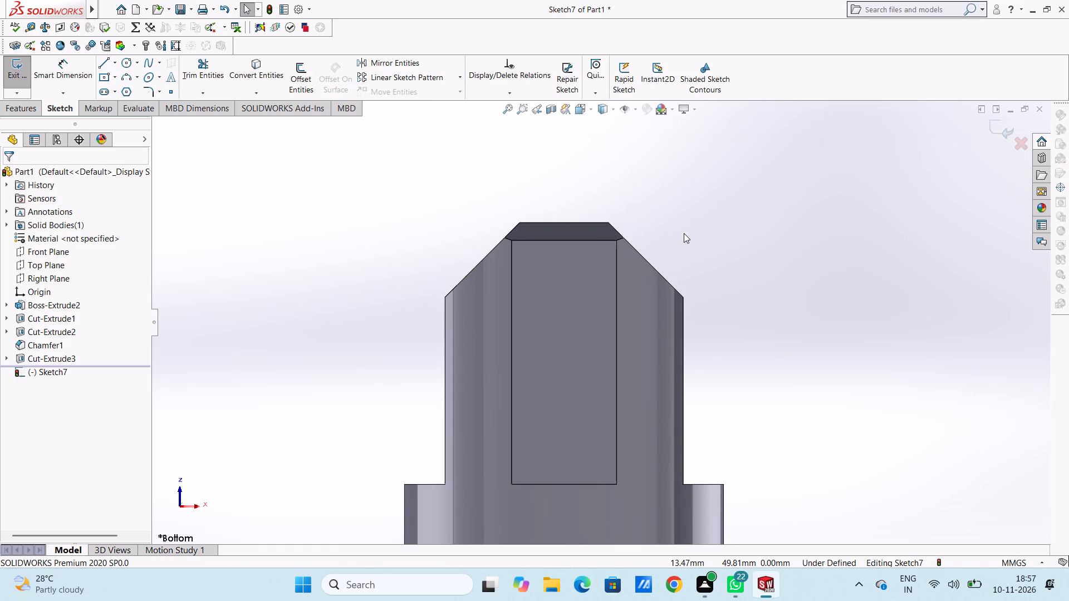
pyautogui.scroll(2, 719, 242)
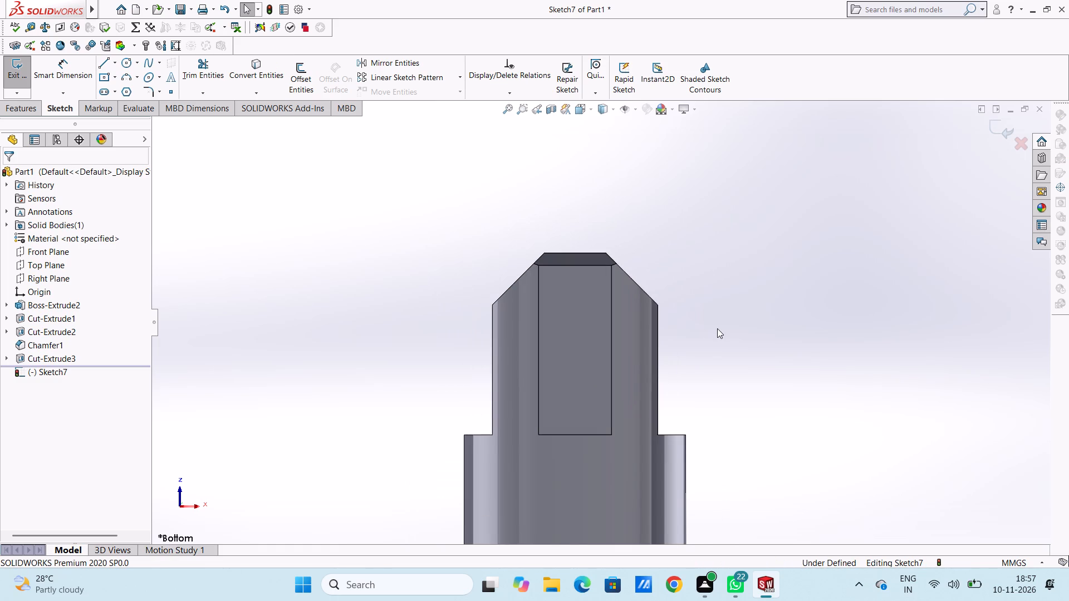
pyautogui.click(116, 78)
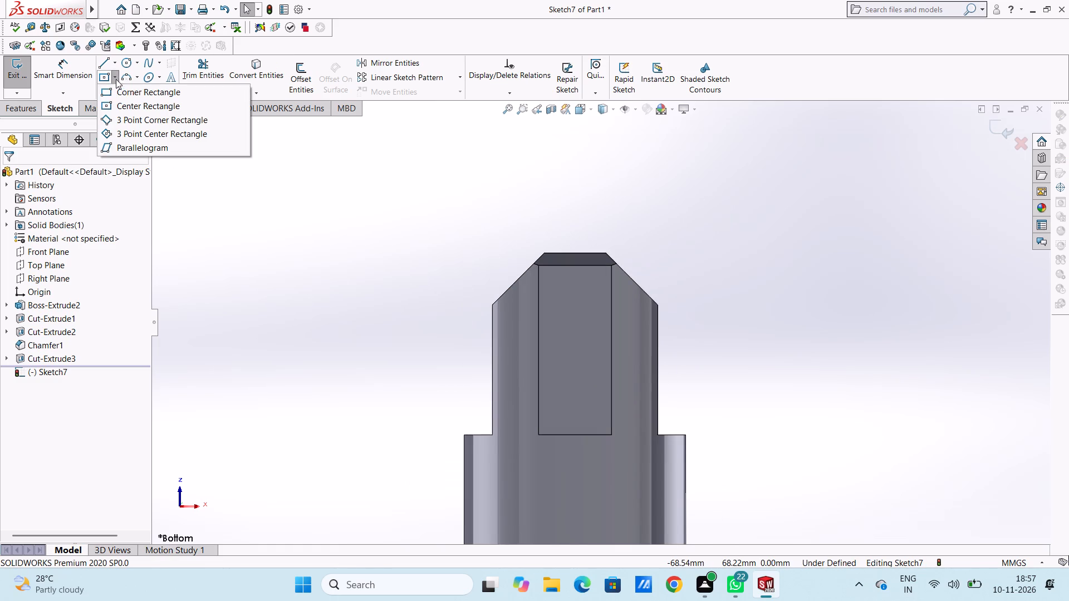
pyautogui.click(109, 90)
pyautogui.scroll(-1, 568, 392)
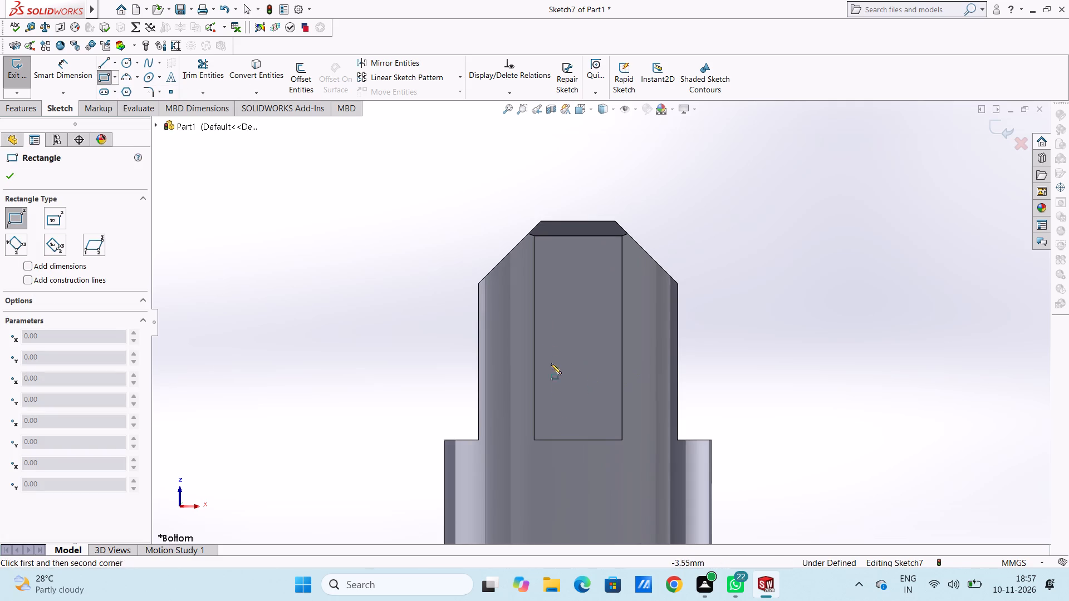
pyautogui.click(534, 236)
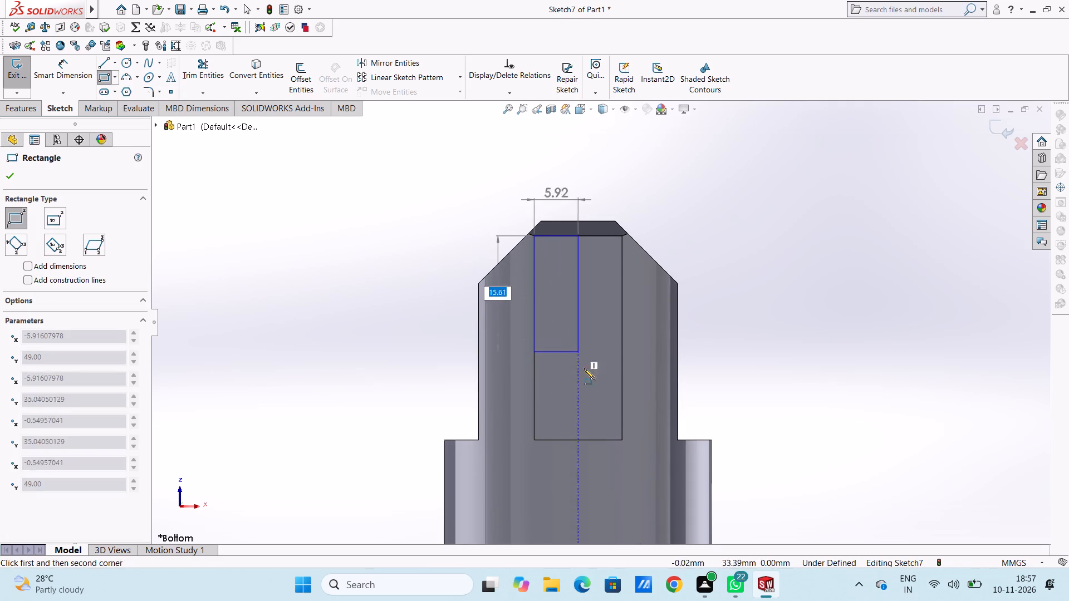
pyautogui.click(622, 441)
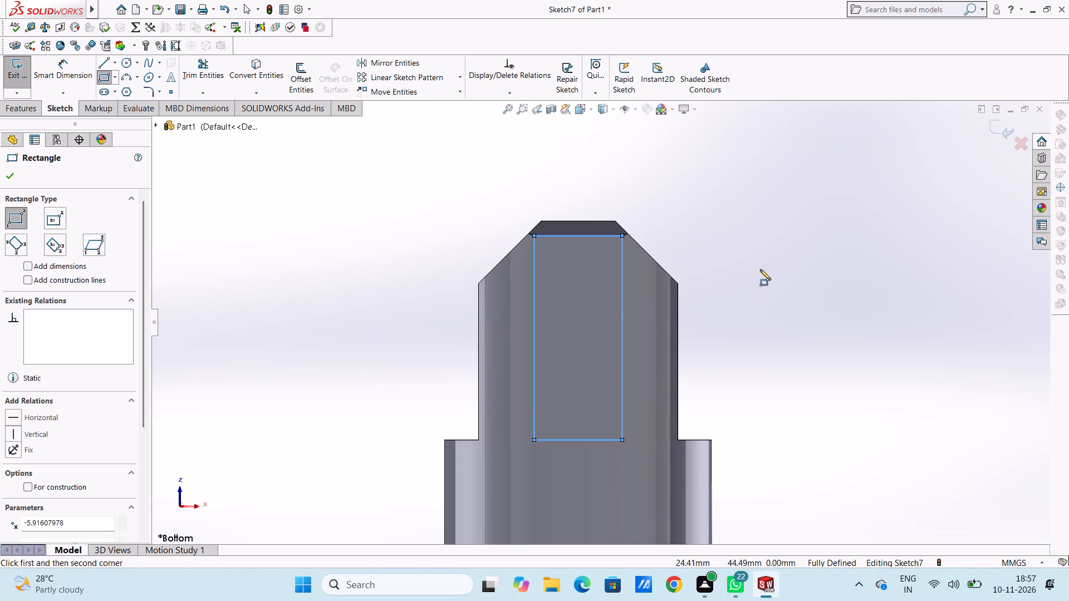
pyautogui.rightClick(760, 269)
pyautogui.click(774, 276)
pyautogui.click(766, 282)
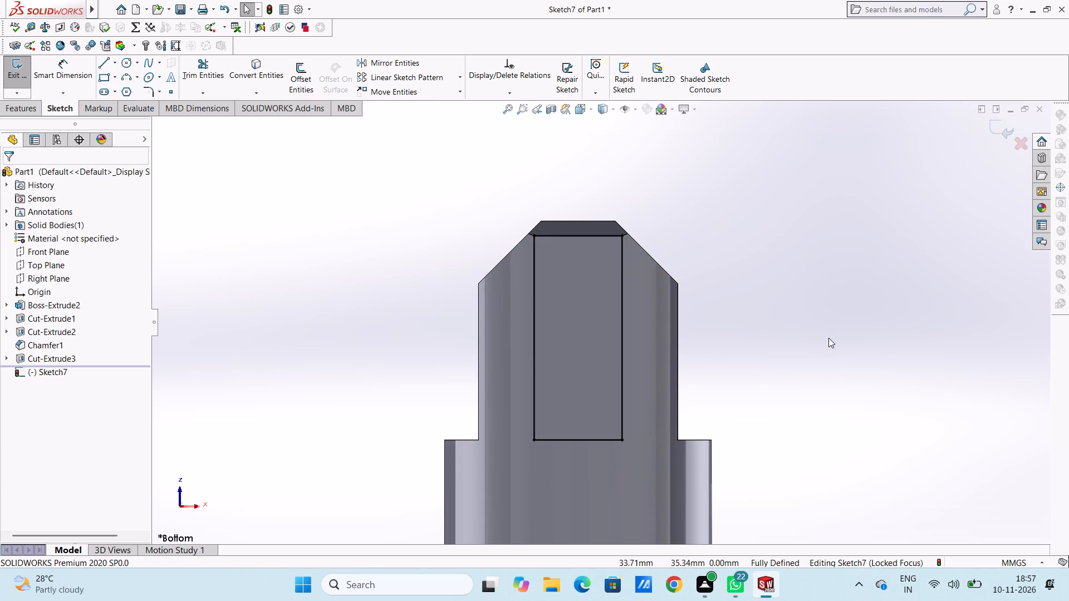
# Draw a 3 point arc of radius 30 mm between the rectangle's two upper corners, bulging toward the prong tip.
pyautogui.scroll(-4, 604, 220)
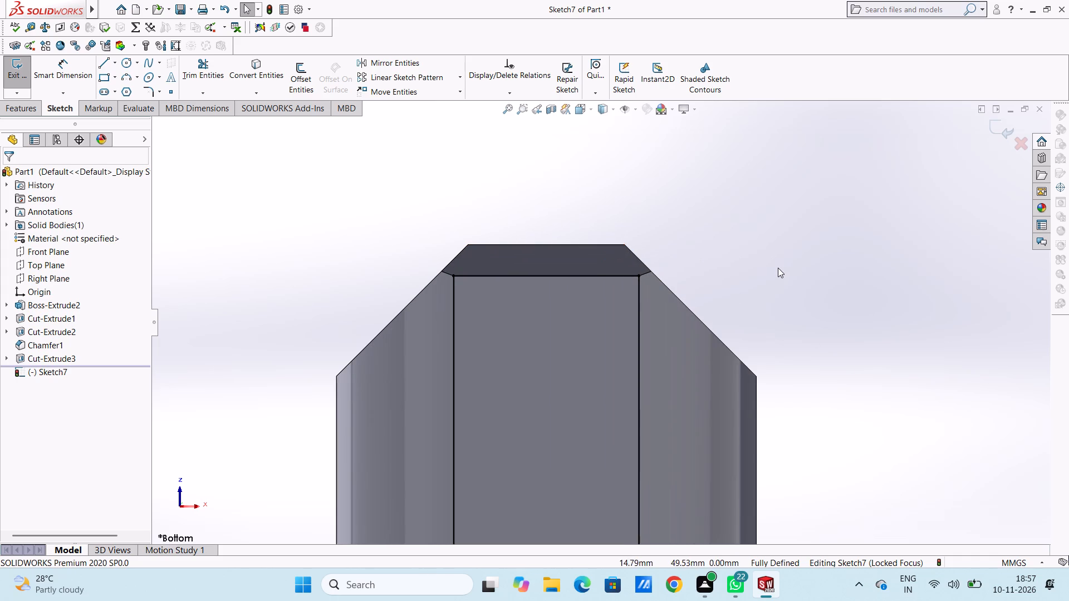
pyautogui.click(127, 80)
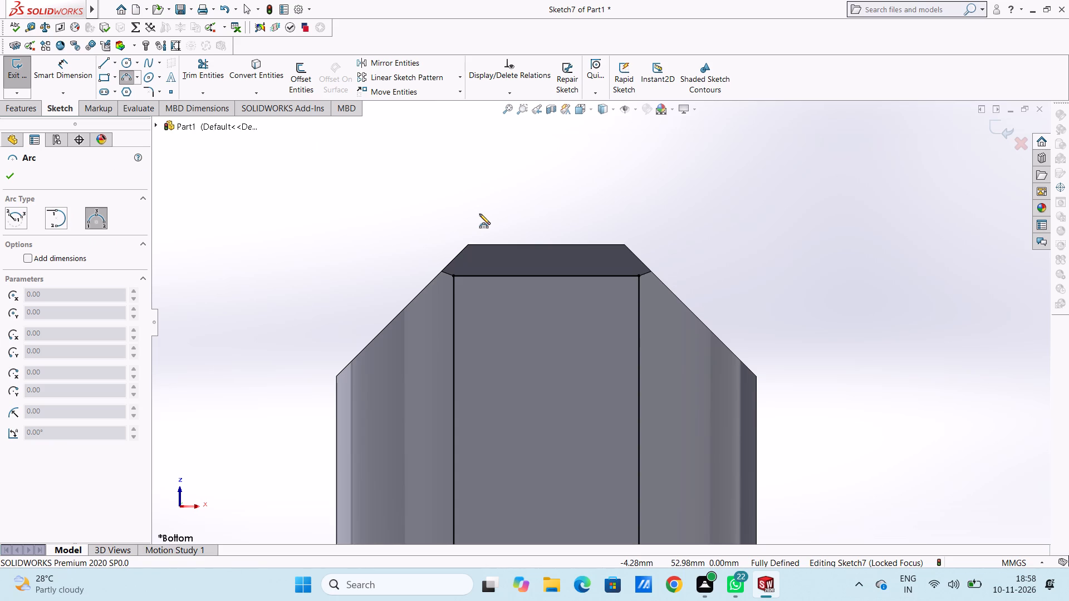
pyautogui.click(454, 275)
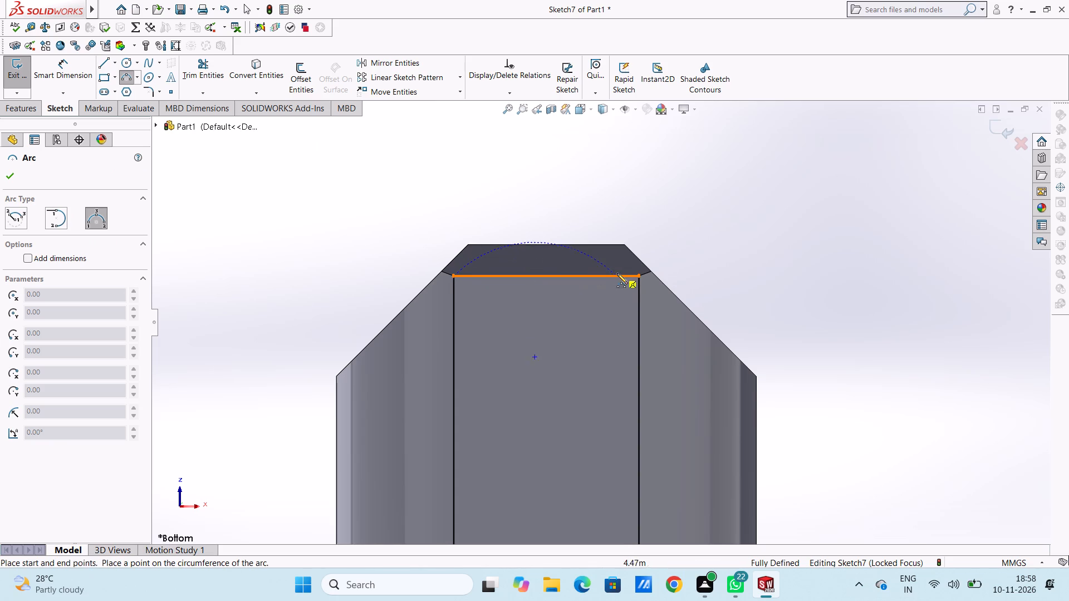
pyautogui.click(640, 275)
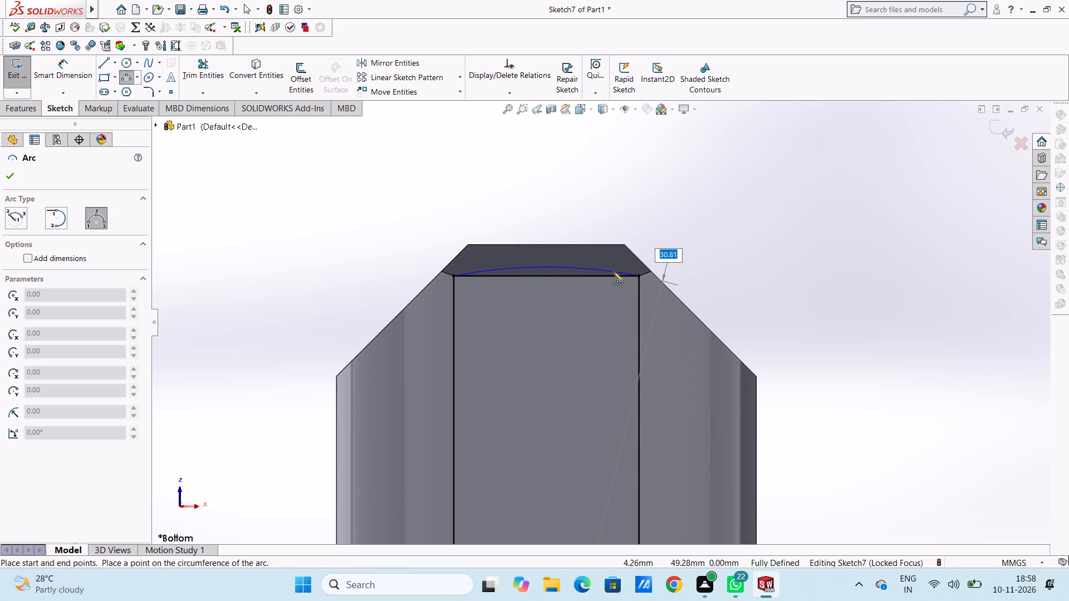
pyautogui.write('30')
pyautogui.press('Return')
pyautogui.rightClick(795, 170)
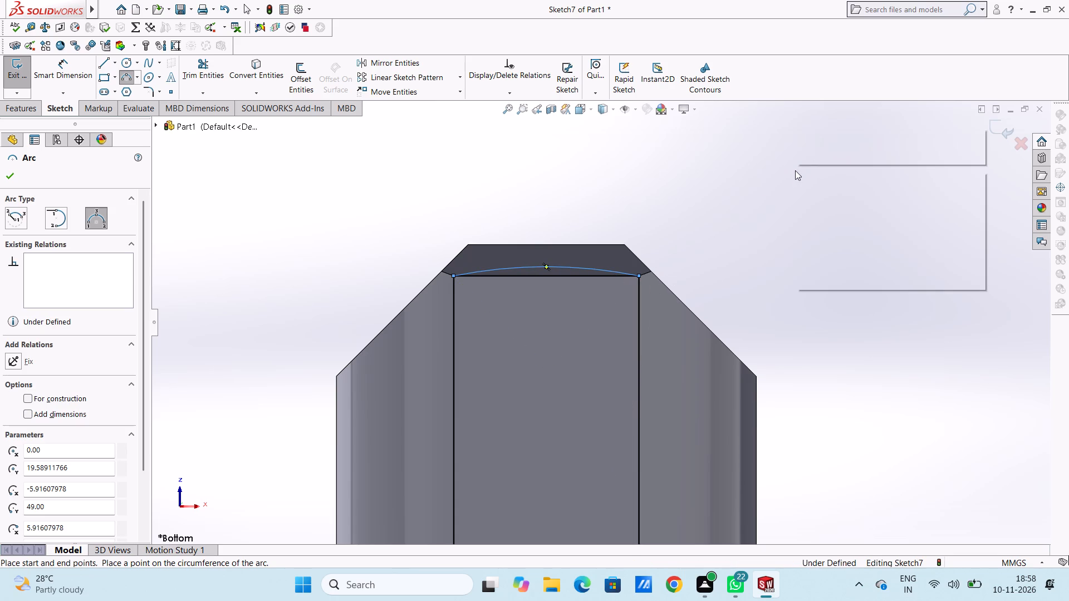
pyautogui.click(819, 178)
pyautogui.click(744, 203)
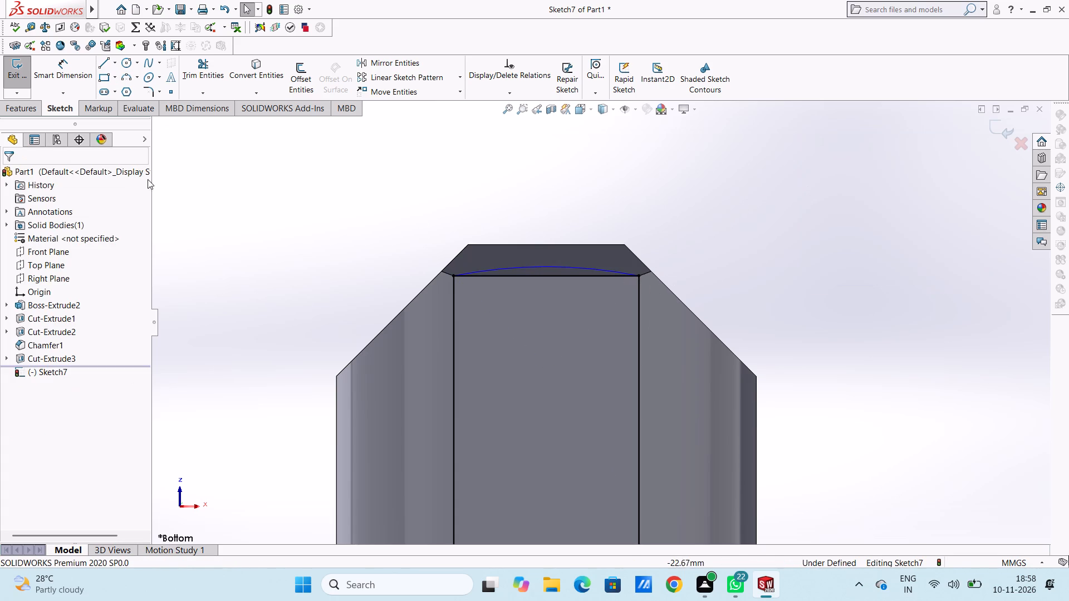
# Add a 30 mm radius dimension to the arc above the rectangle.
pyautogui.click(80, 68)
pyautogui.click(545, 268)
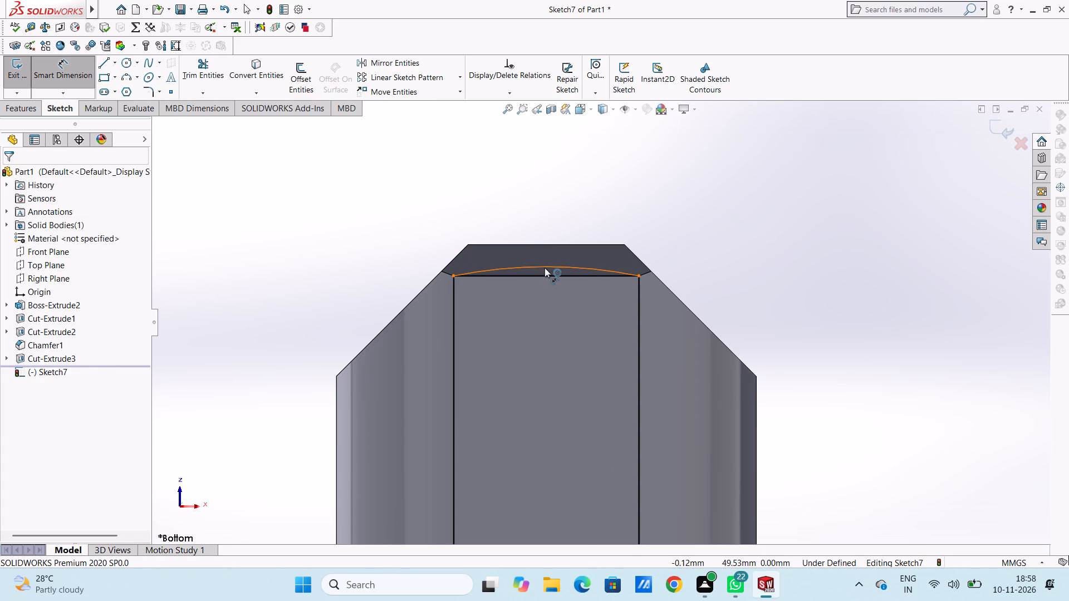
pyautogui.click(592, 180)
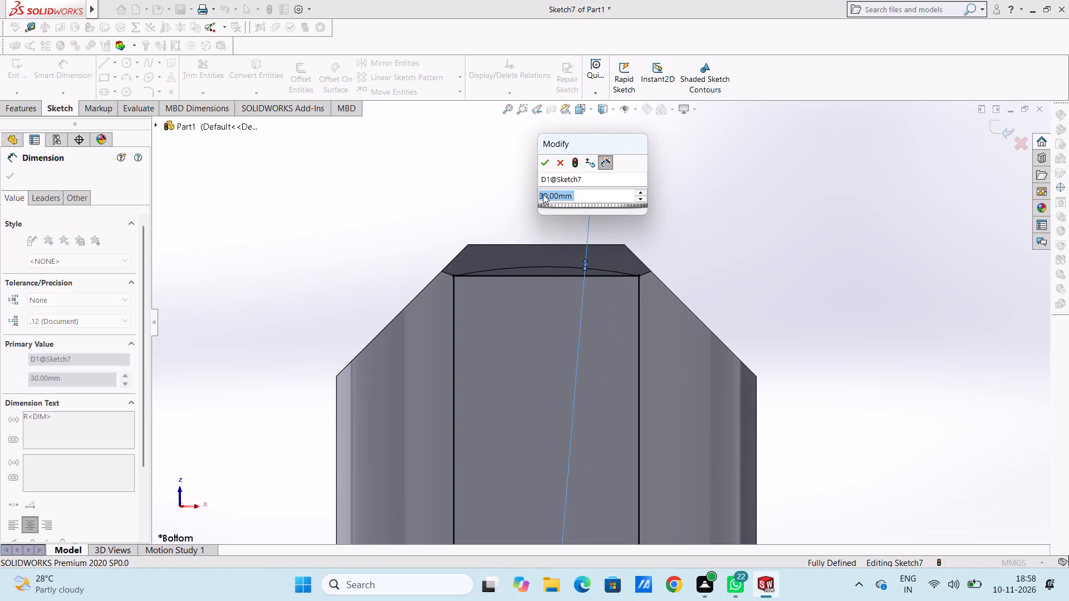
pyautogui.click(543, 160)
pyautogui.click(509, 172)
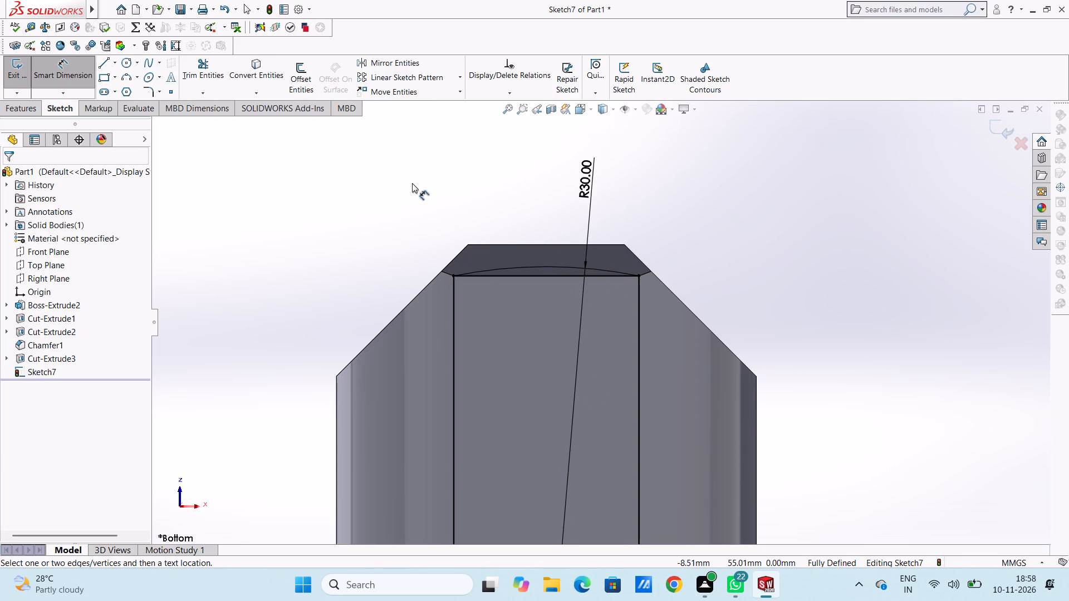
pyautogui.click(70, 68)
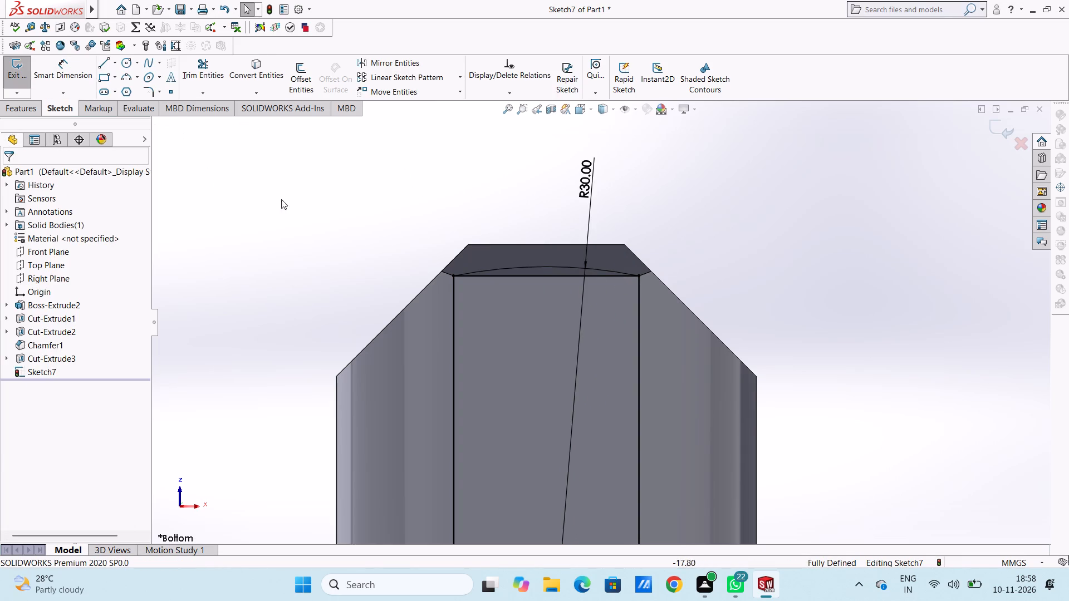
# Trim away the rectangle's straight upper edge beneath the arc.
pyautogui.click(204, 62)
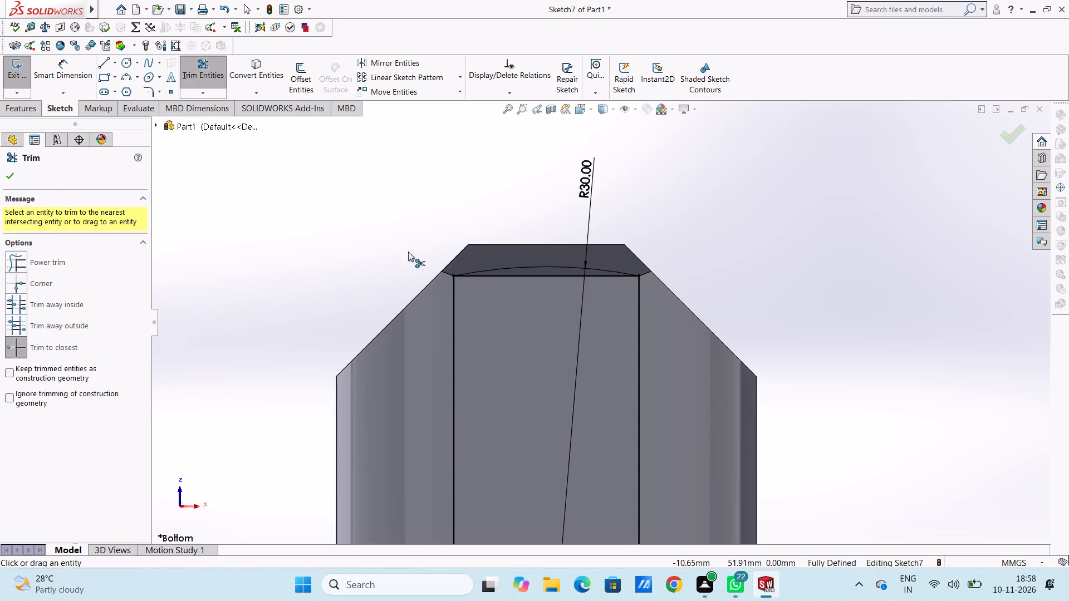
pyautogui.click(505, 276)
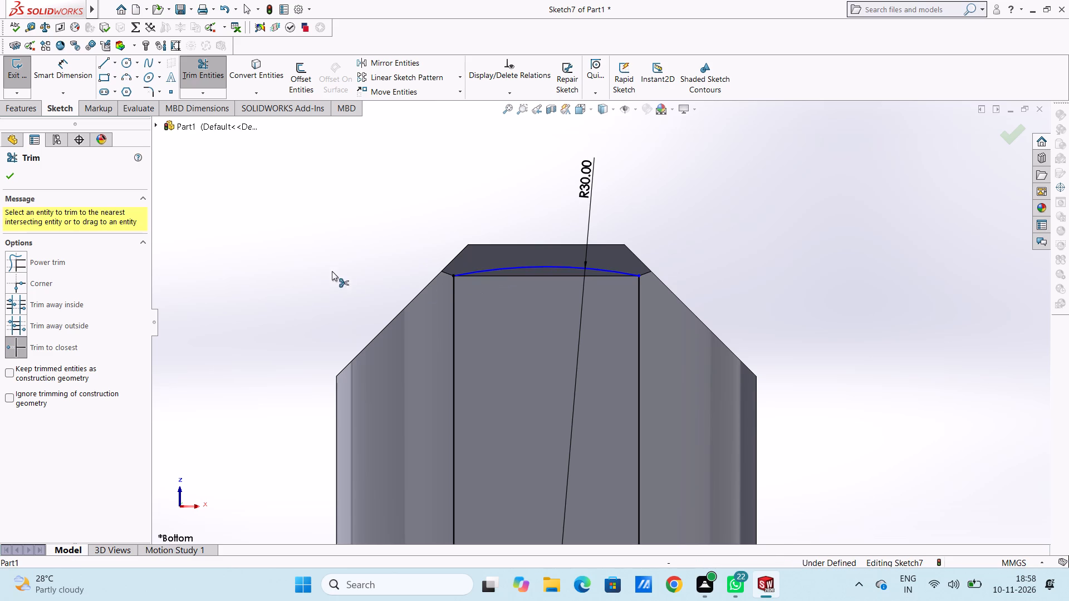
pyautogui.click(1, 176)
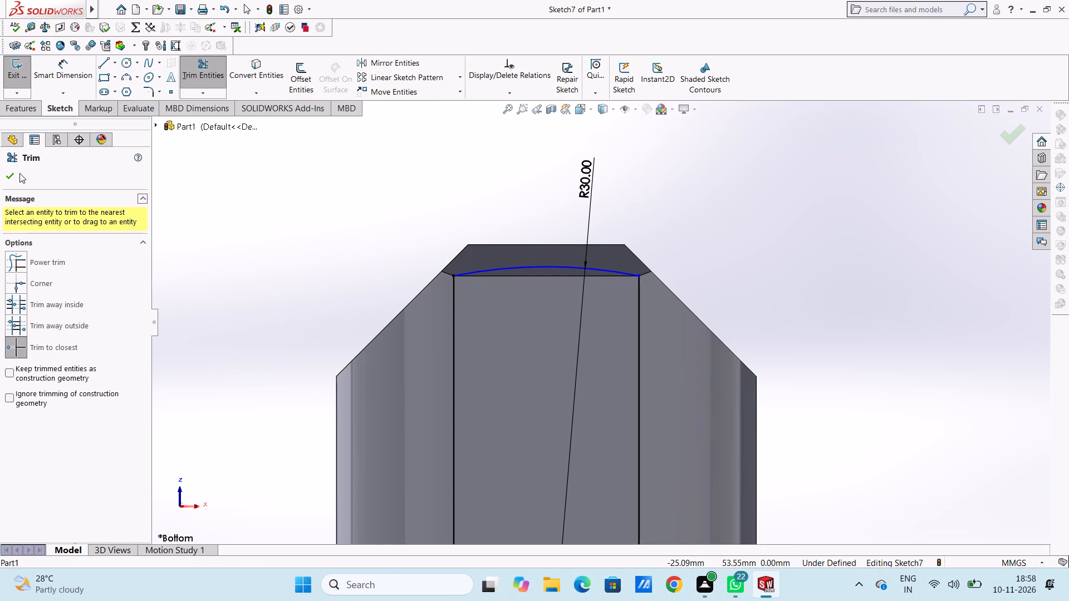
pyautogui.click(9, 173)
pyautogui.click(286, 228)
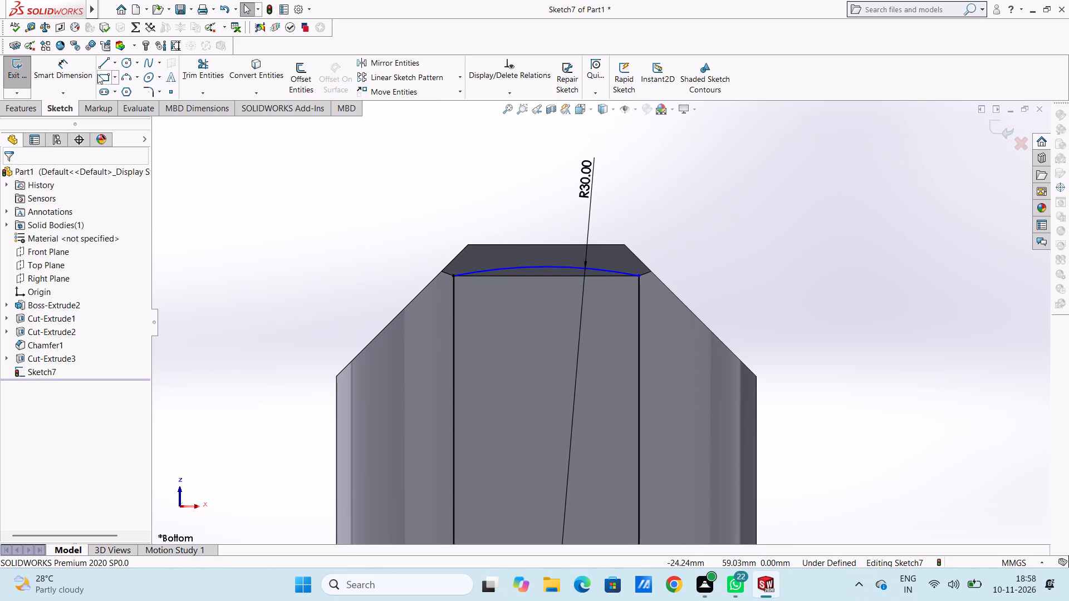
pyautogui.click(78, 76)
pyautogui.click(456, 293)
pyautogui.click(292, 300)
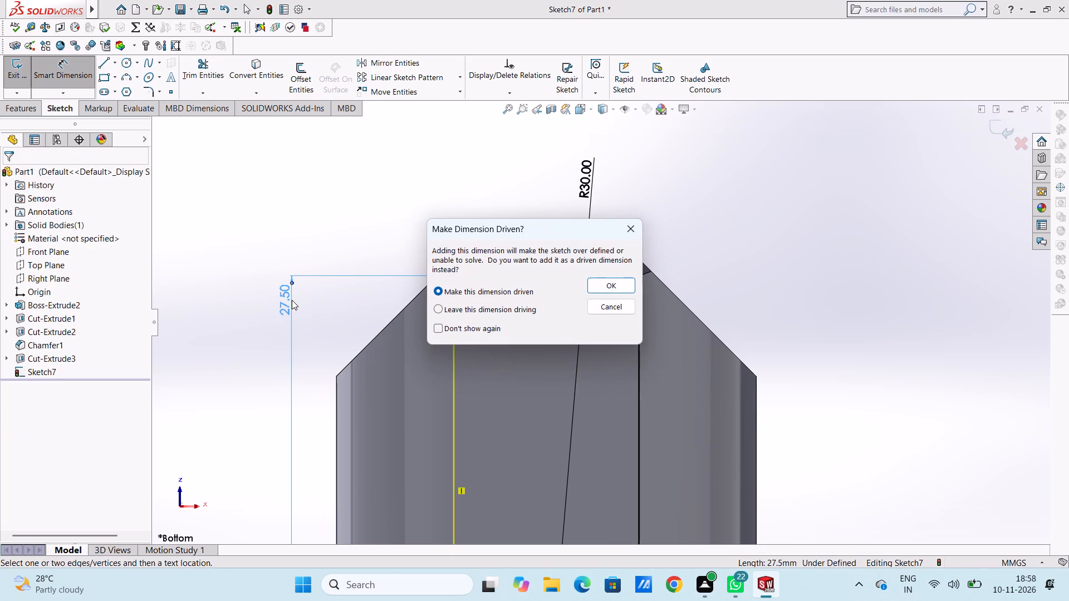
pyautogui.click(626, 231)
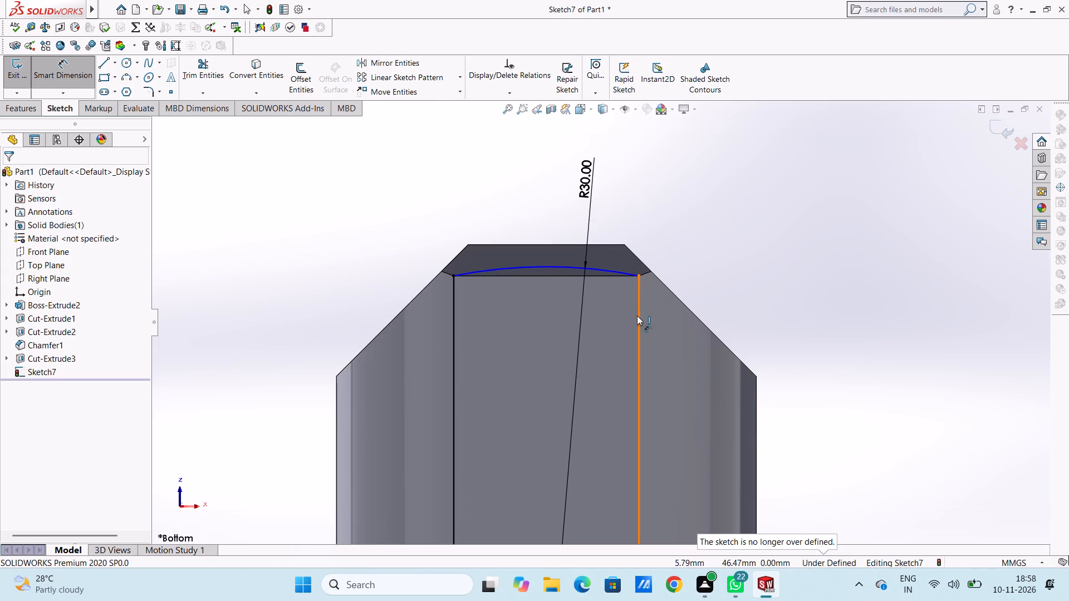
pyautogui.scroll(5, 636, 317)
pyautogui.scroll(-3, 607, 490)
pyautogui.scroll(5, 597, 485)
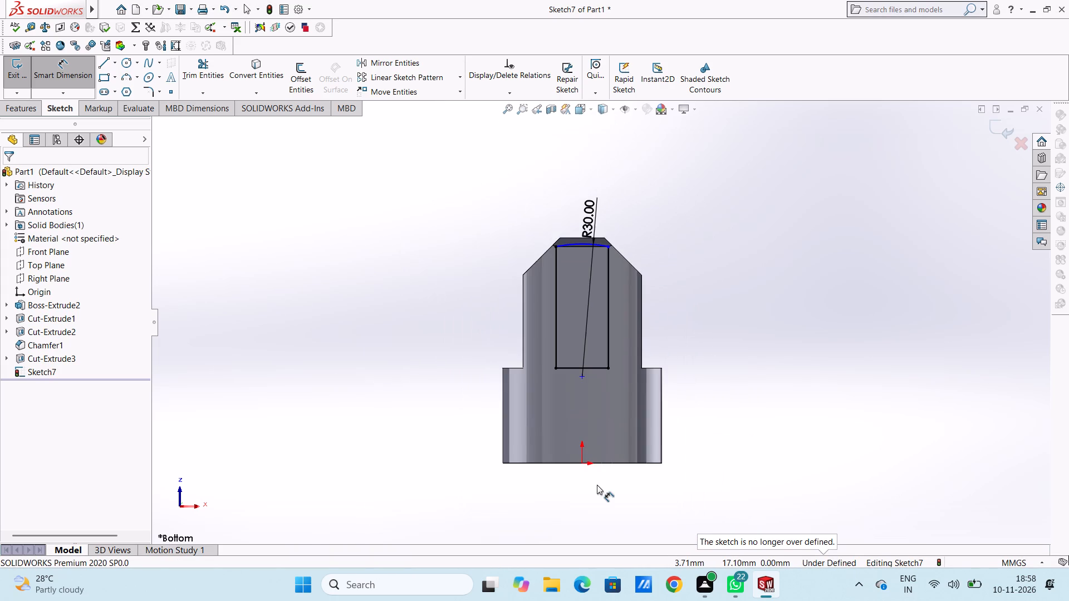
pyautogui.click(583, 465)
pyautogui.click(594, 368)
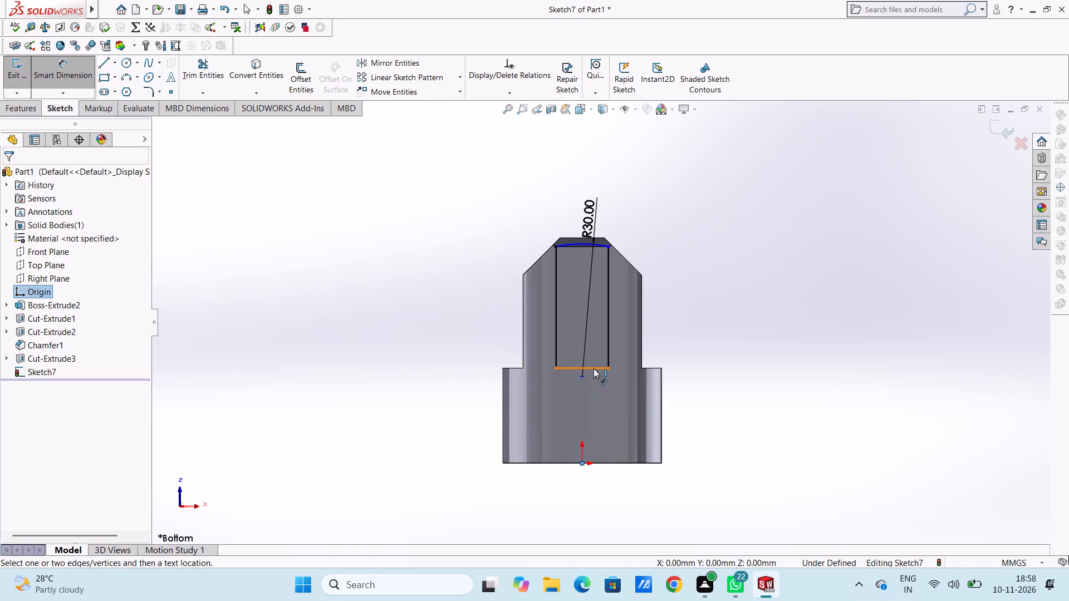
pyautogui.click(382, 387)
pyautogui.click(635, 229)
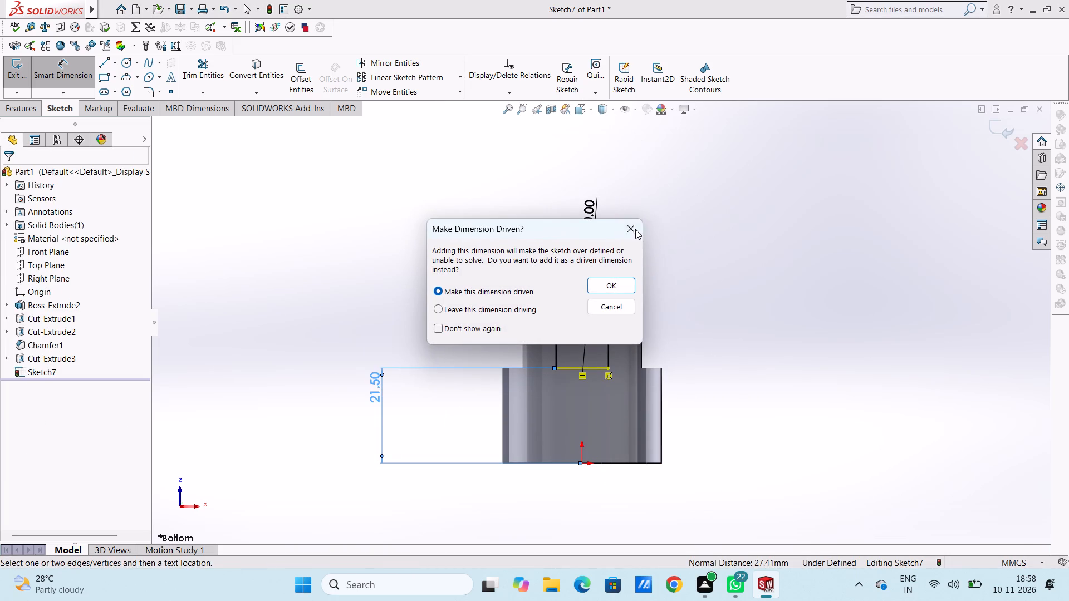
# Dimension the vertical distance from the origin to the arc's endpoint at the profile's upper corner.
pyautogui.click(584, 465)
pyautogui.click(610, 247)
pyautogui.click(786, 273)
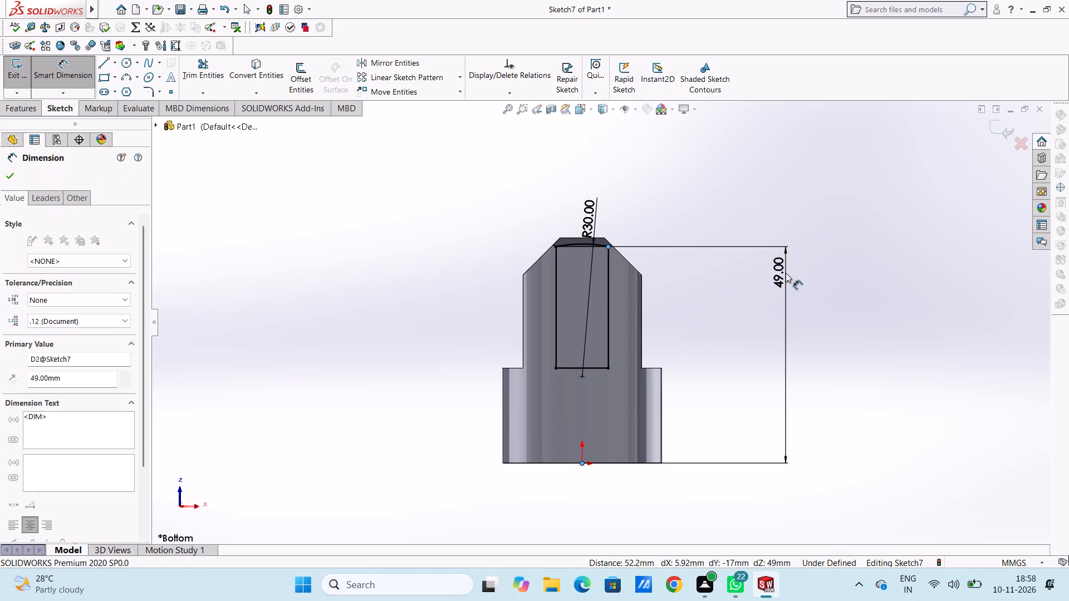
pyautogui.click(737, 256)
pyautogui.click(721, 218)
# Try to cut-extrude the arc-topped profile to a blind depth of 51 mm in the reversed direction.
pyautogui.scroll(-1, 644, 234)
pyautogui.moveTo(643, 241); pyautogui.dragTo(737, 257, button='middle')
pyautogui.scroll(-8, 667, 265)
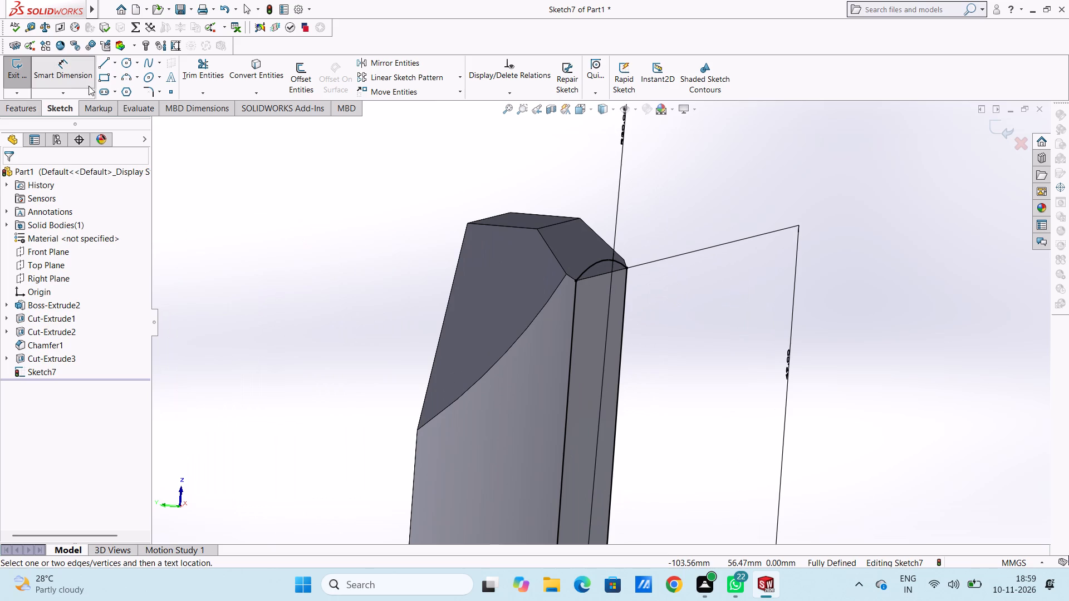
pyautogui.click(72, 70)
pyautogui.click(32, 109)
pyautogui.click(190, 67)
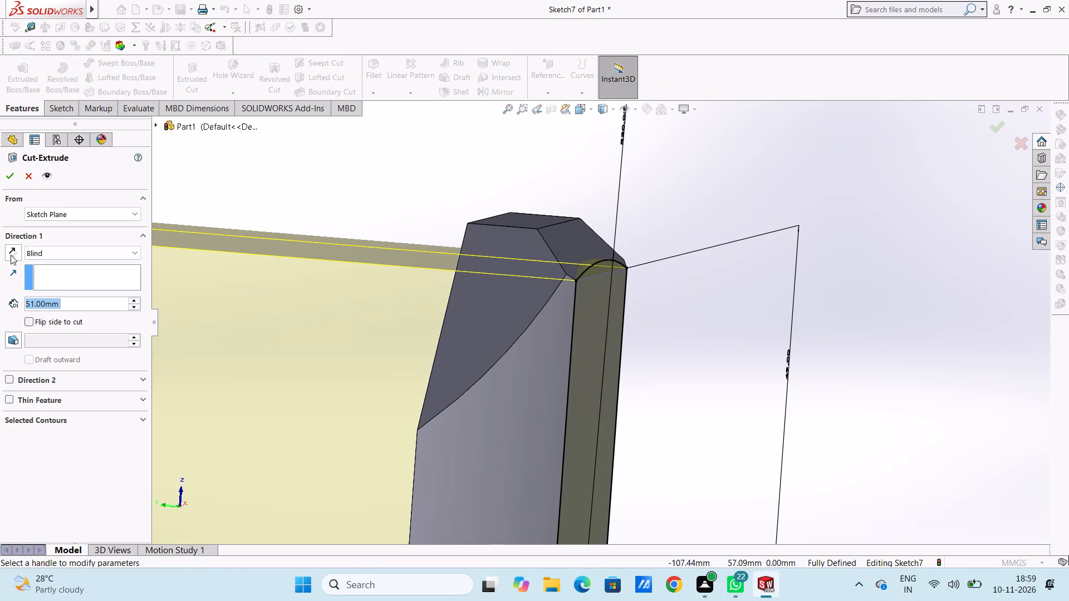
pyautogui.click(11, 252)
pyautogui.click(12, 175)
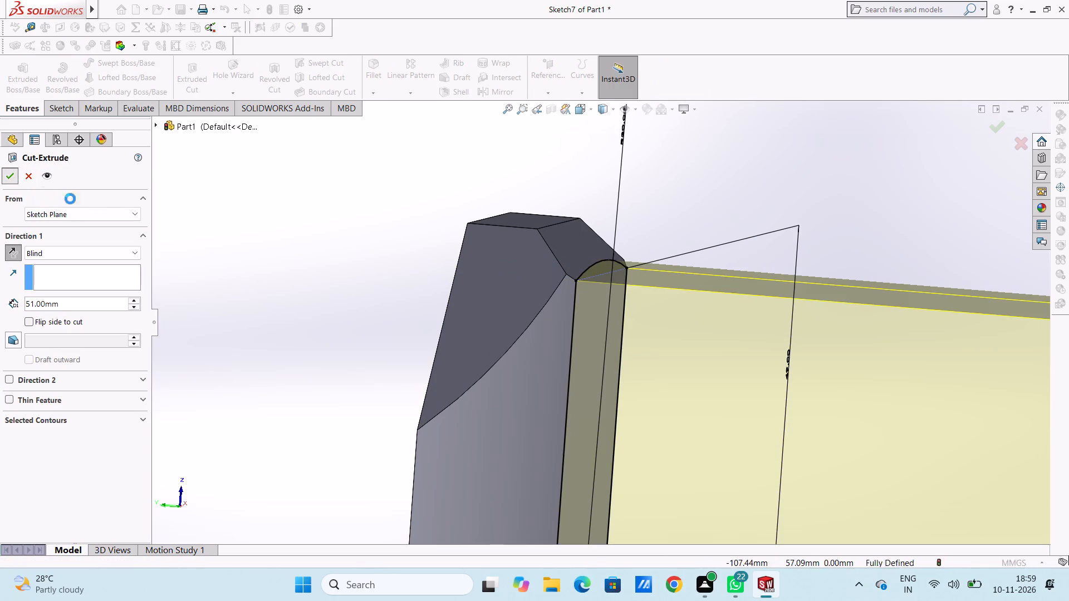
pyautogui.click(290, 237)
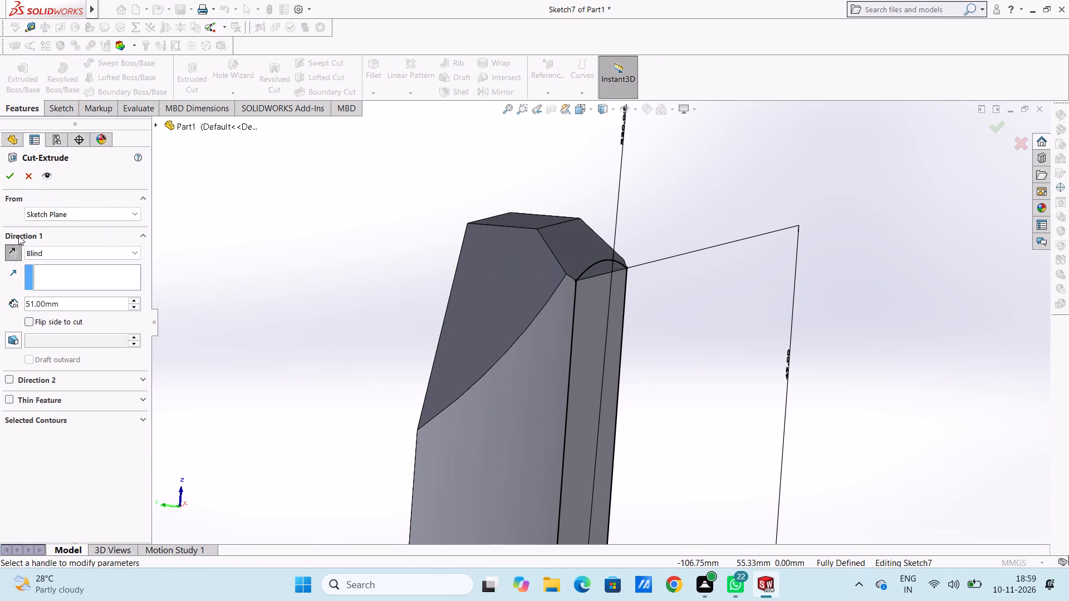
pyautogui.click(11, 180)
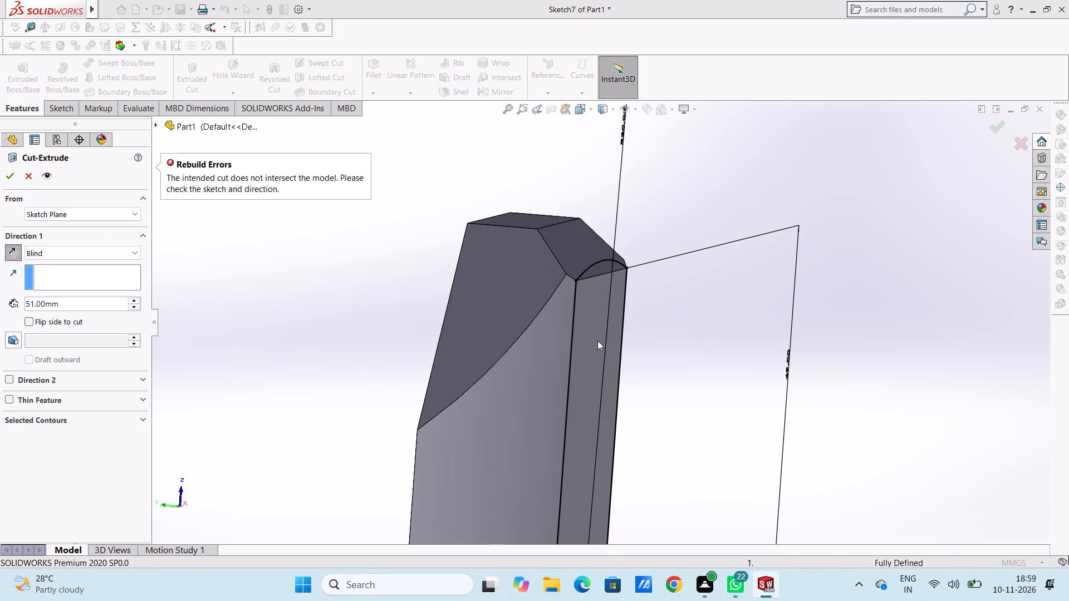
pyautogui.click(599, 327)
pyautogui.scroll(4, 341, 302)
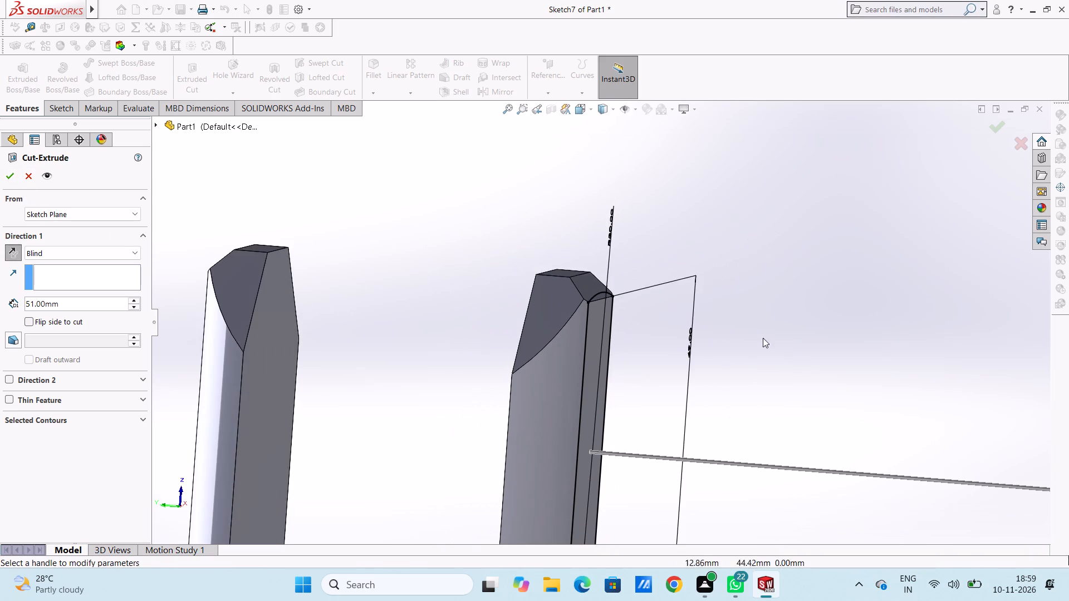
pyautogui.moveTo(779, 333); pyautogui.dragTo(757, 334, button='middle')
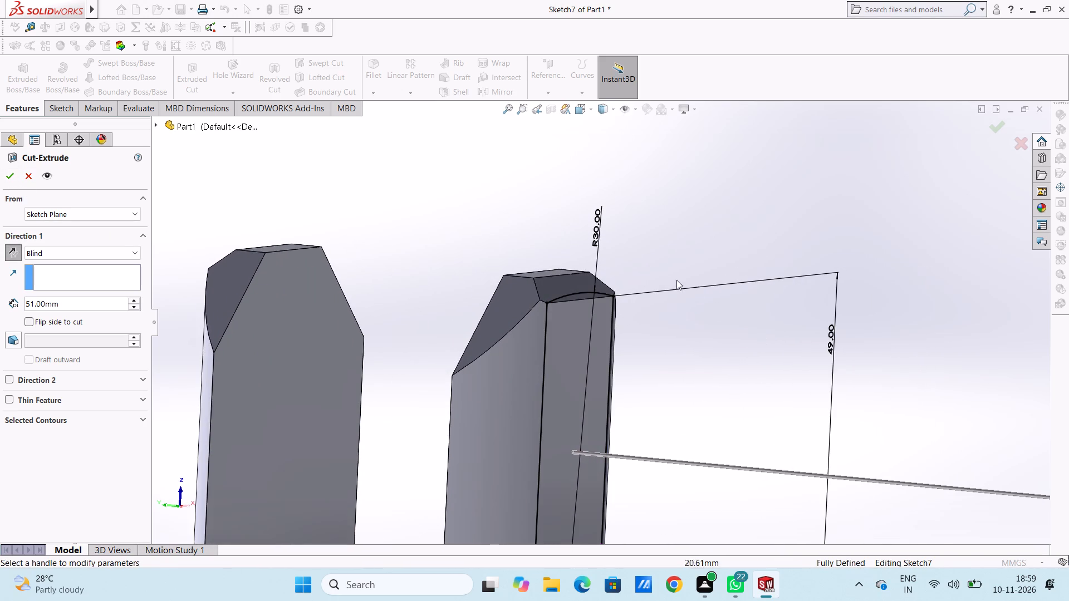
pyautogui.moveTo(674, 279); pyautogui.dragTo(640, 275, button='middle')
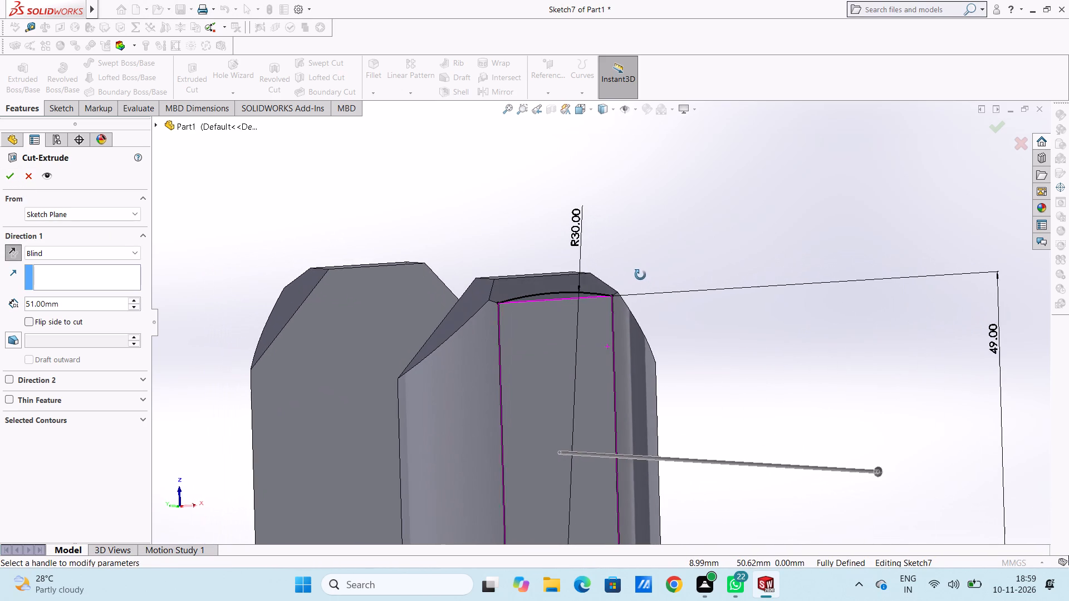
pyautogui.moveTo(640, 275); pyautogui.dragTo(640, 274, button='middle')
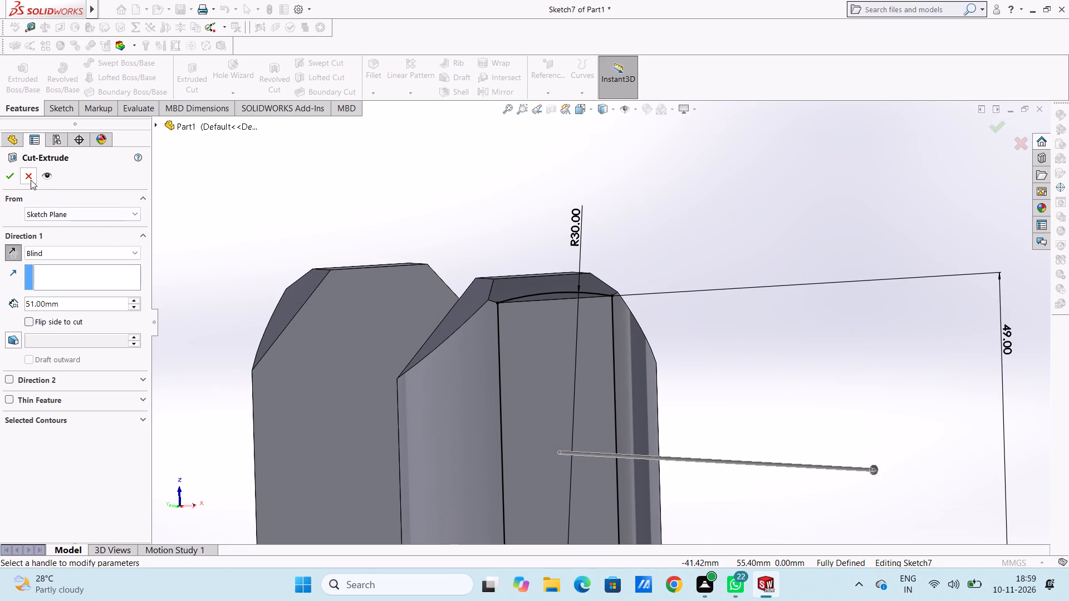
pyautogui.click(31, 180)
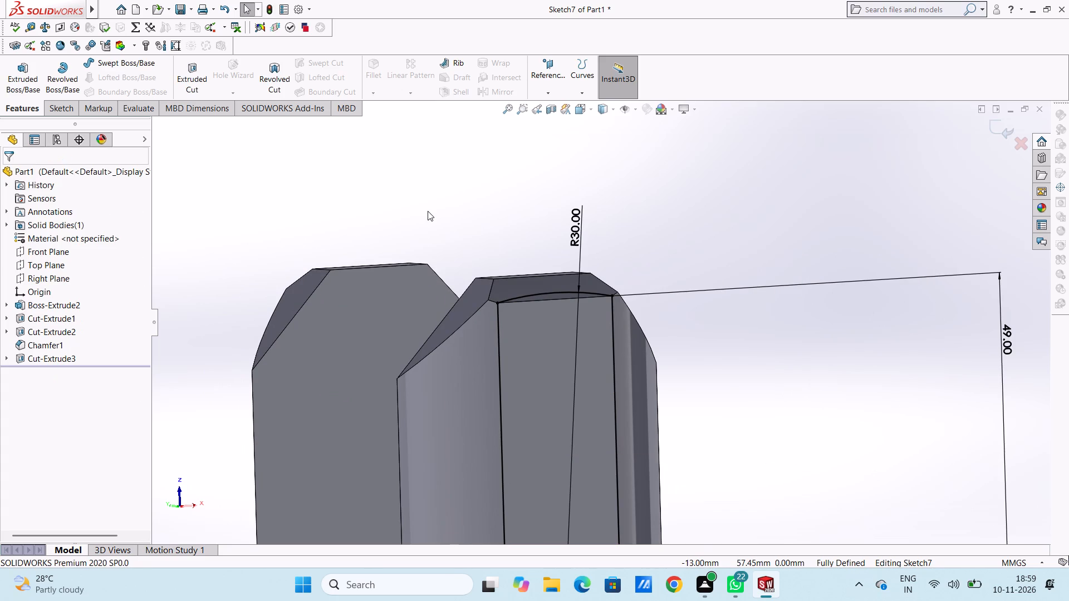
# Draw a horizontal line about 11.83 mm long joining the arc's two endpoints, and delete the stray slanted segment beyond it.
pyautogui.hotkey('ctrl', '6')
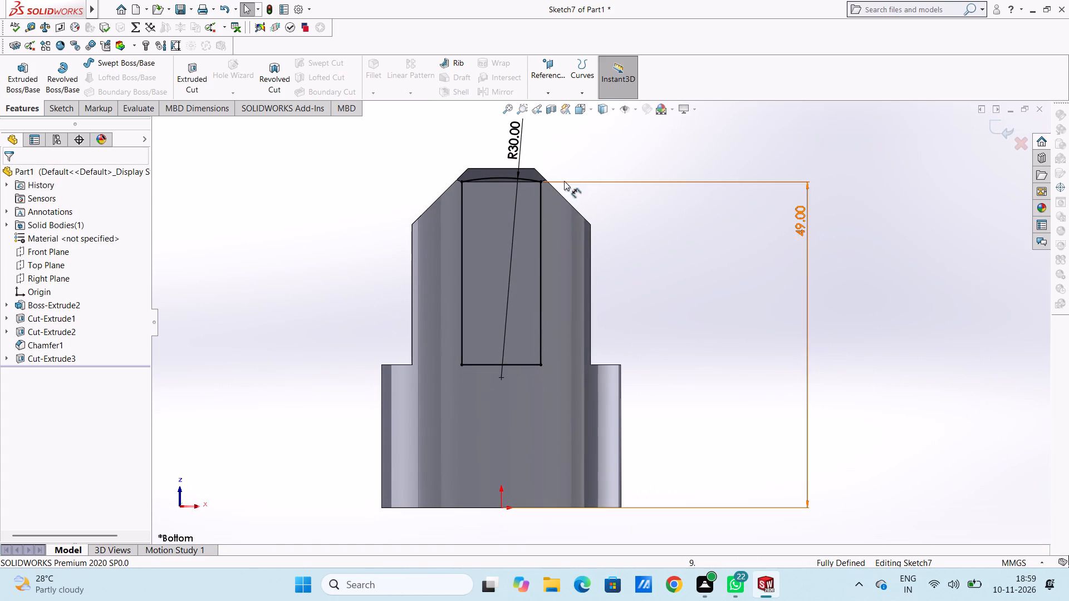
pyautogui.scroll(3, 534, 170)
pyautogui.scroll(-6, 551, 213)
pyautogui.scroll(-4, 650, 323)
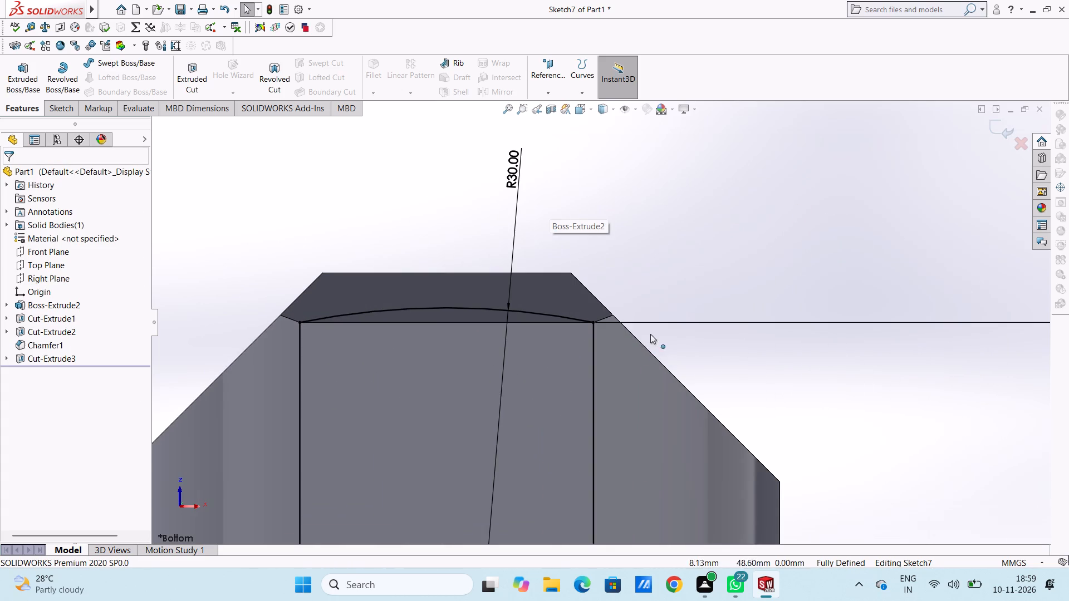
pyautogui.click(62, 110)
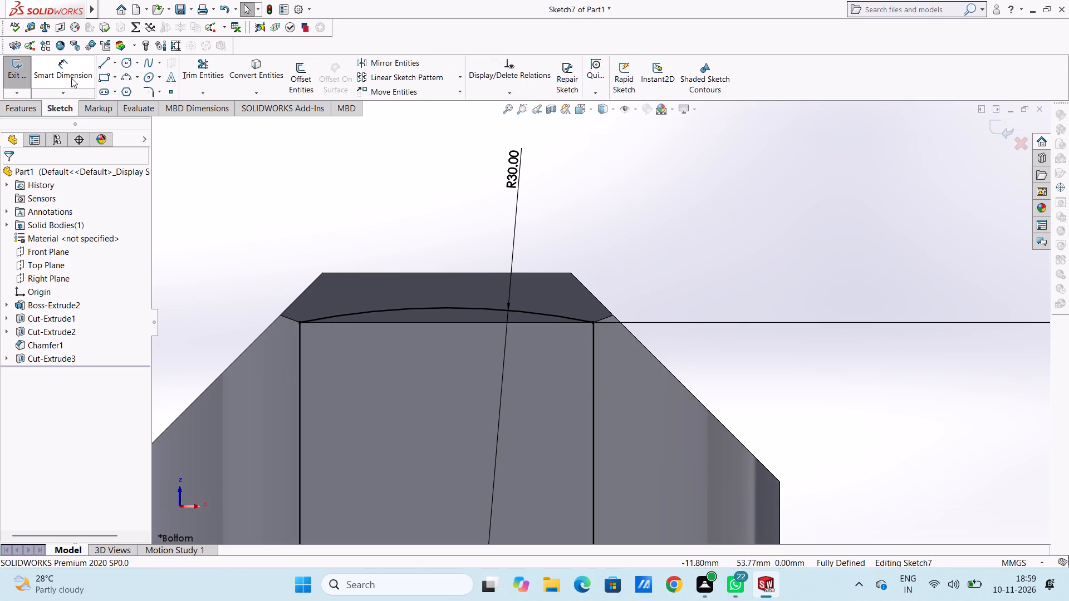
pyautogui.click(104, 64)
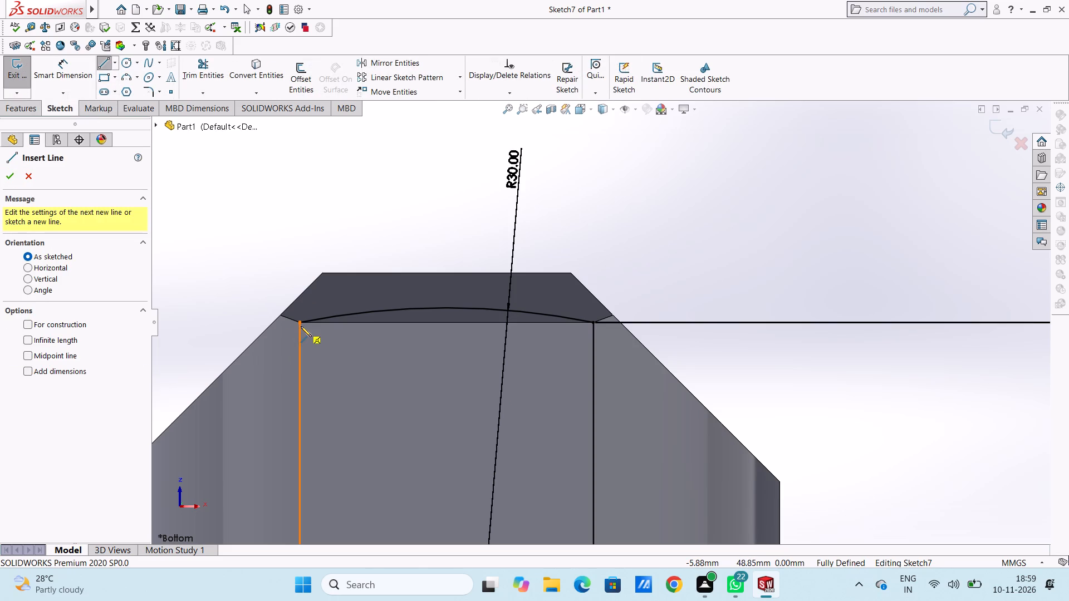
pyautogui.click(301, 324)
pyautogui.click(594, 324)
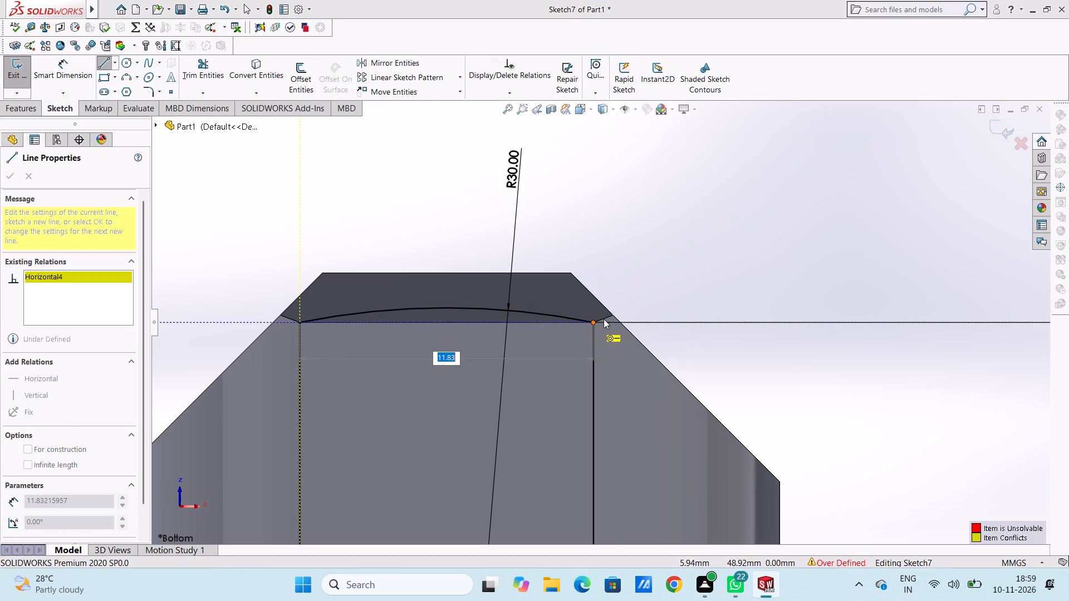
pyautogui.click(646, 216)
pyautogui.rightClick(789, 180)
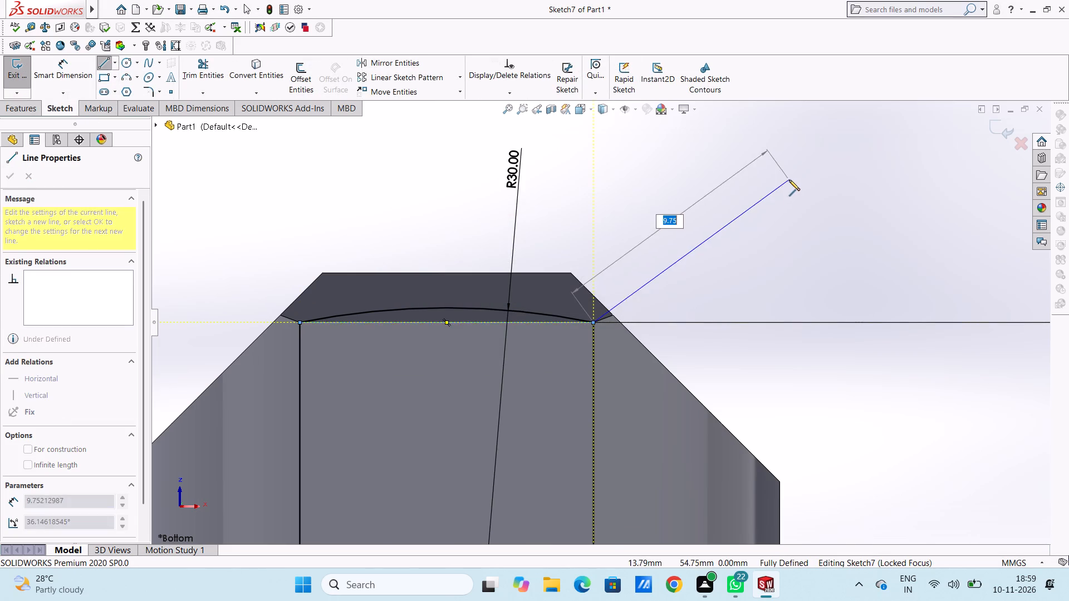
pyautogui.click(812, 187)
pyautogui.click(759, 226)
pyautogui.click(744, 290)
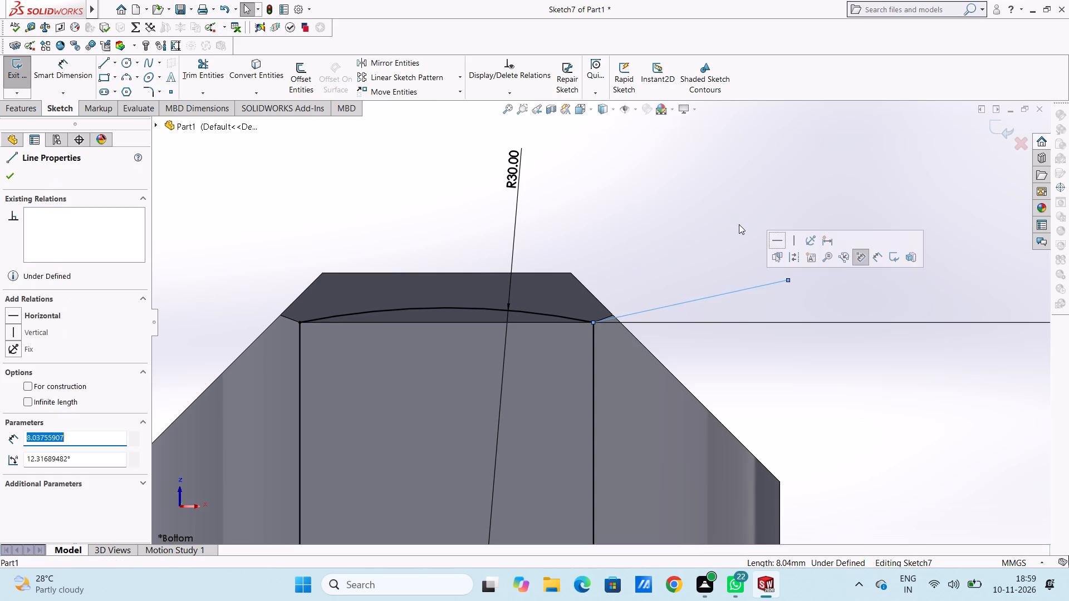
pyautogui.rightClick(740, 223)
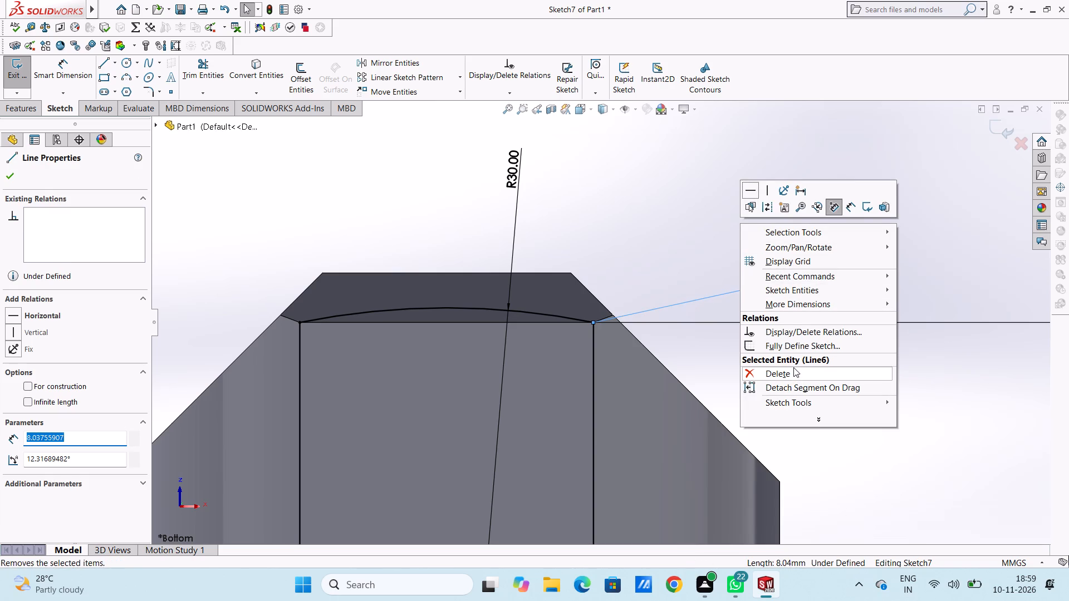
pyautogui.click(793, 367)
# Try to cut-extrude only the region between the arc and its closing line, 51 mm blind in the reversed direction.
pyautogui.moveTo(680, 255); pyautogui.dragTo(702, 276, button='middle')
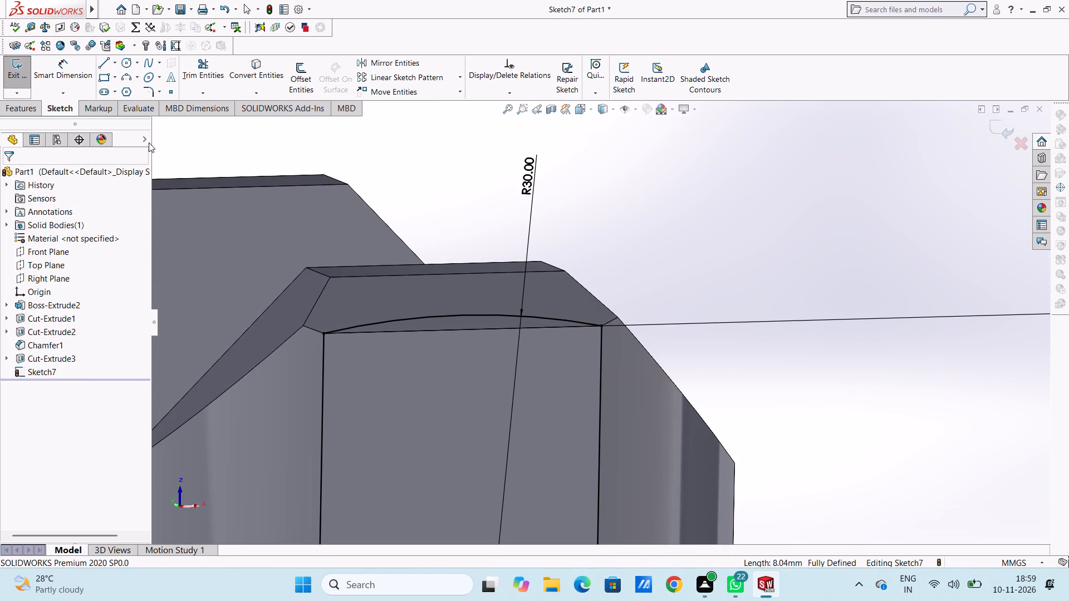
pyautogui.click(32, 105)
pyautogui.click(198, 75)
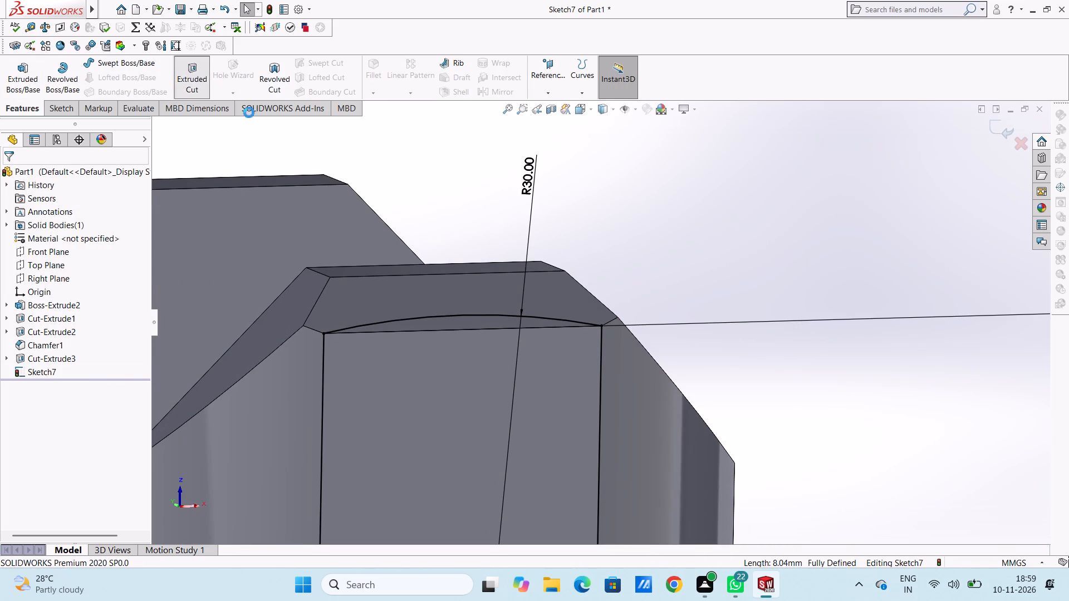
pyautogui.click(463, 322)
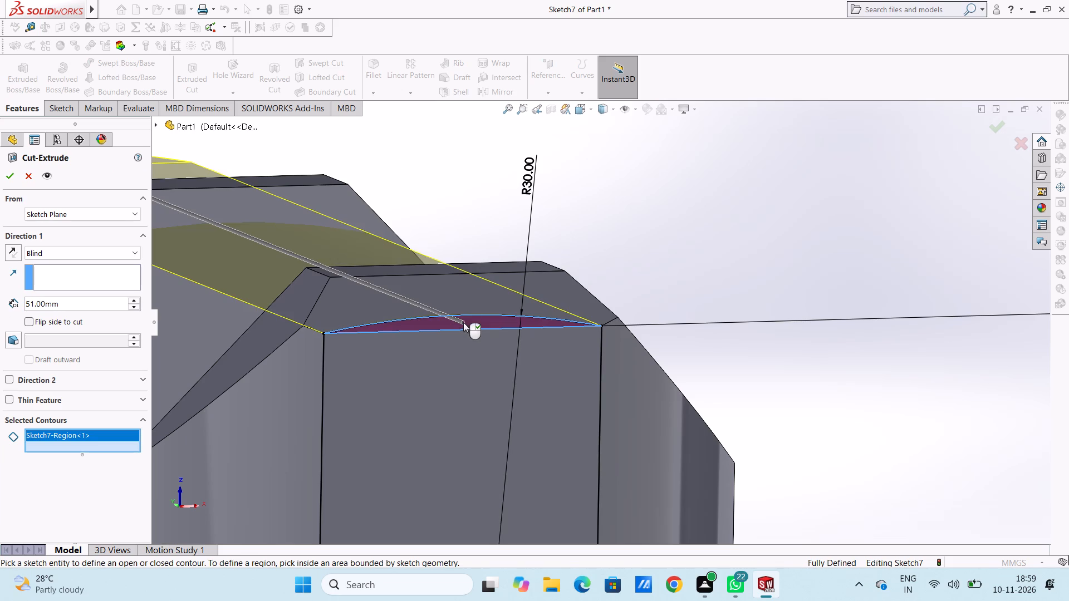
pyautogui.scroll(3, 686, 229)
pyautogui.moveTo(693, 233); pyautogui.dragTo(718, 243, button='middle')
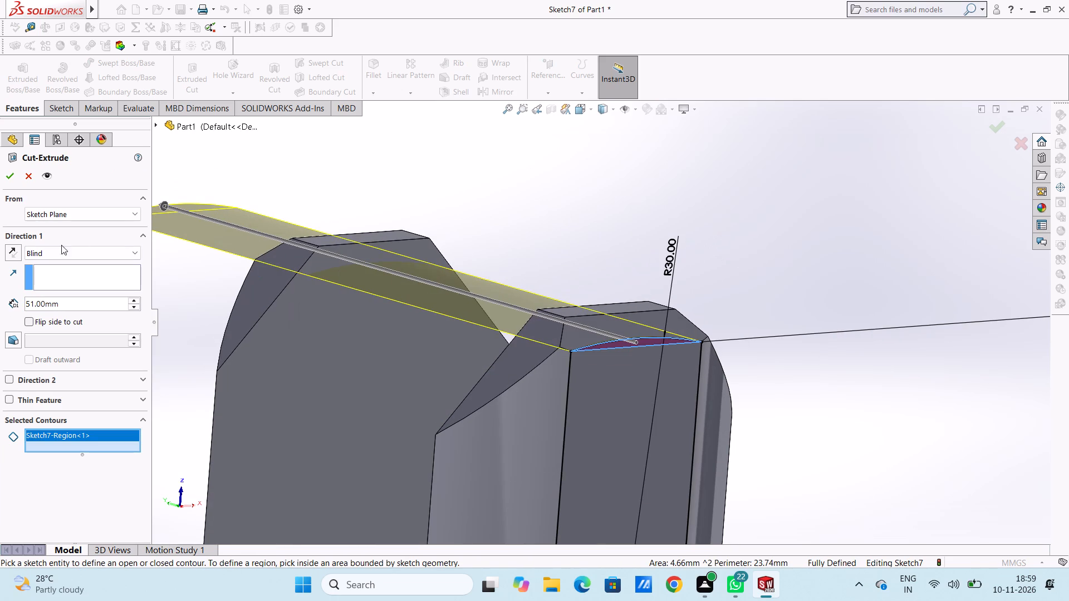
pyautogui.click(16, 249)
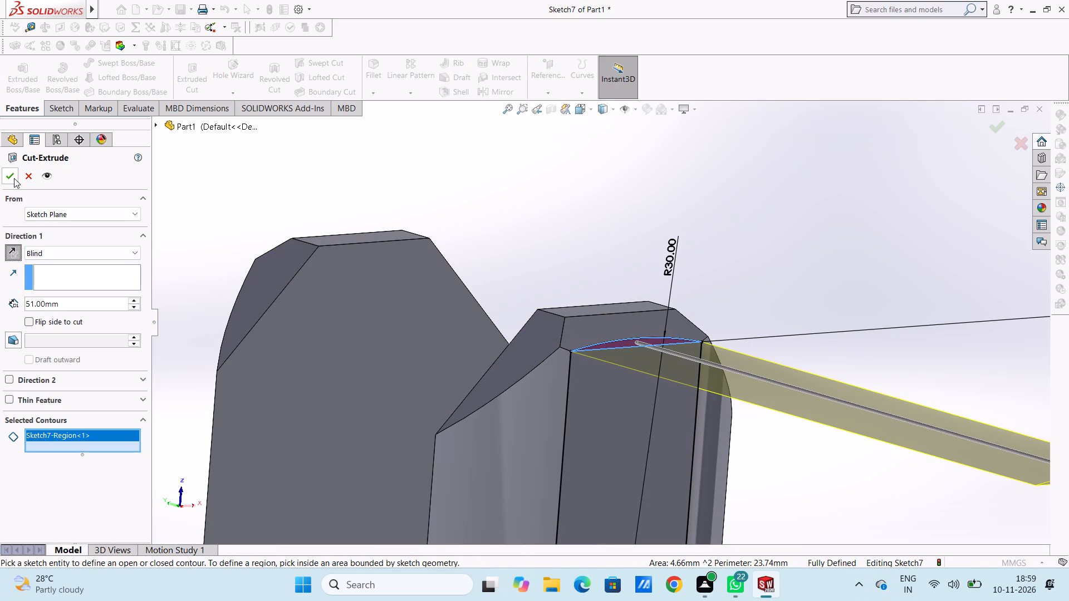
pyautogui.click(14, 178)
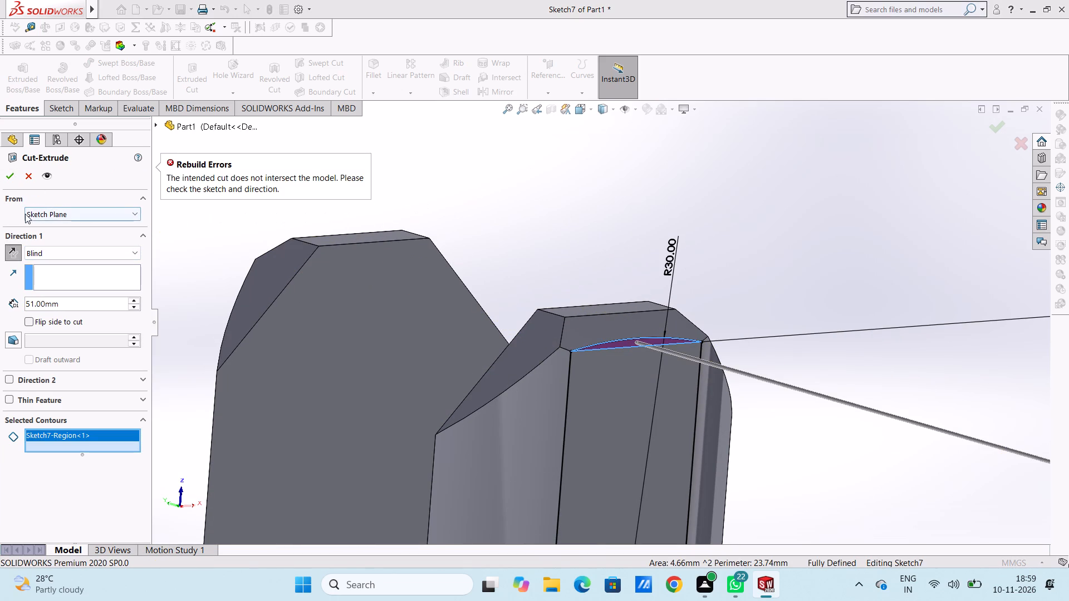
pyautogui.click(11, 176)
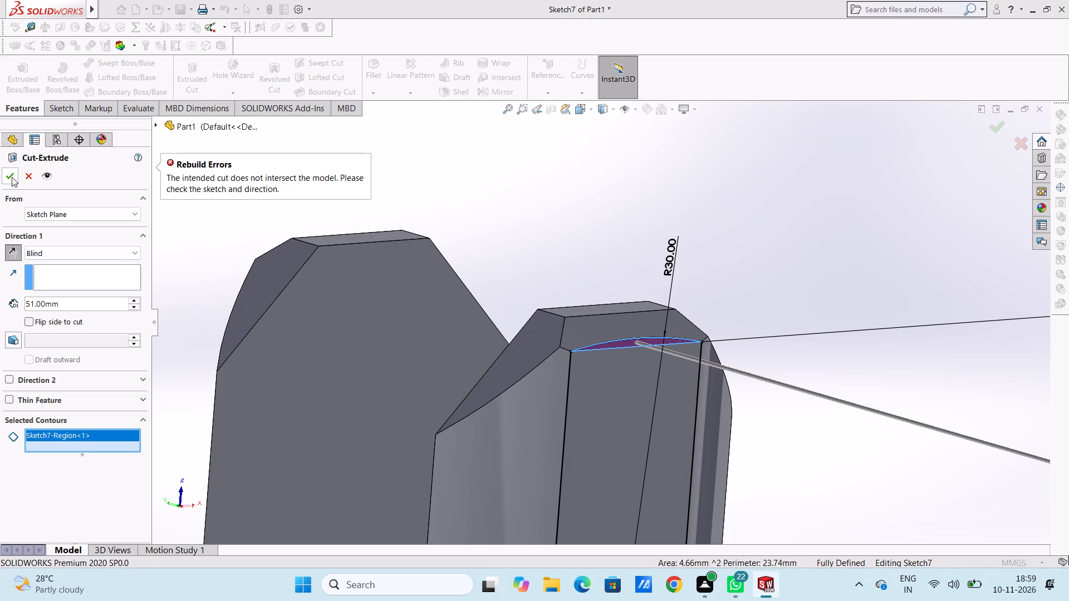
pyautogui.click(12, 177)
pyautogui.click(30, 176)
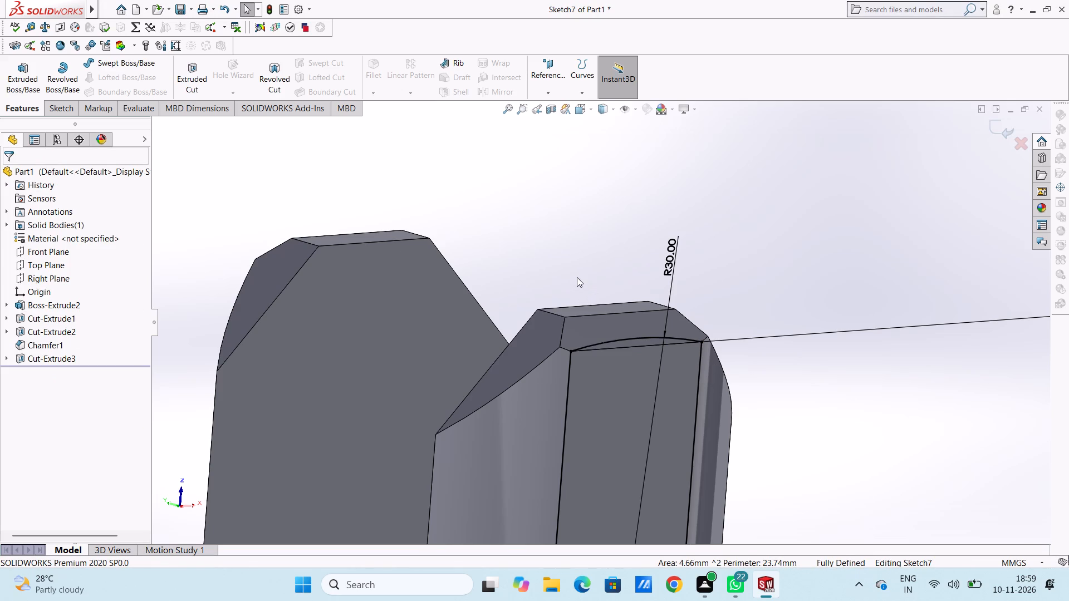
# Examine from several angles how the arc-topped sketch profile sits against the prong's outer face and chamfered tip.
pyautogui.moveTo(576, 277); pyautogui.dragTo(549, 230, button='middle')
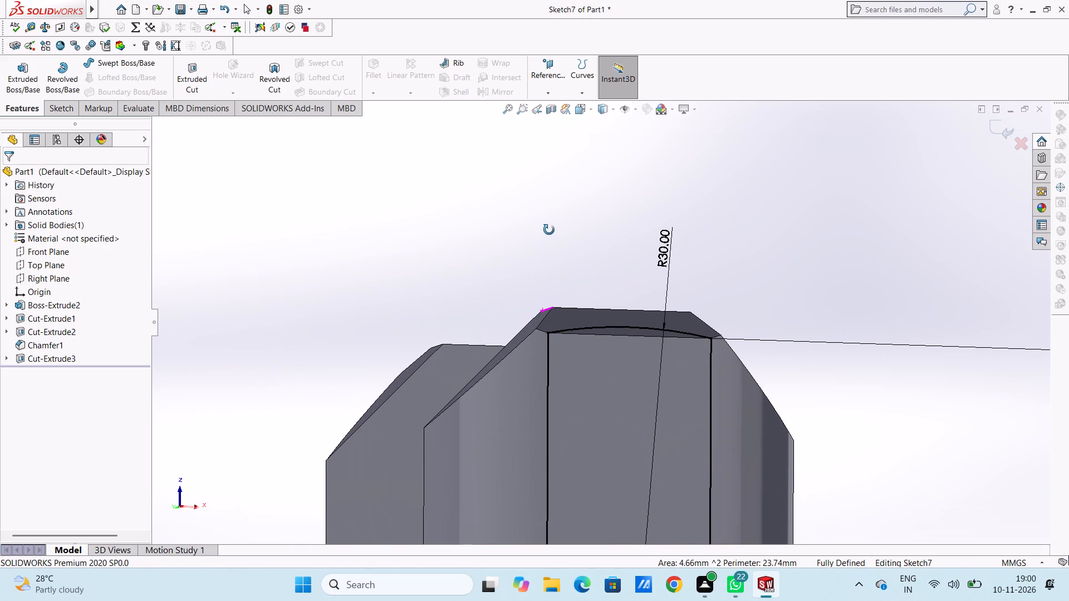
pyautogui.moveTo(549, 230); pyautogui.dragTo(612, 258, button='middle')
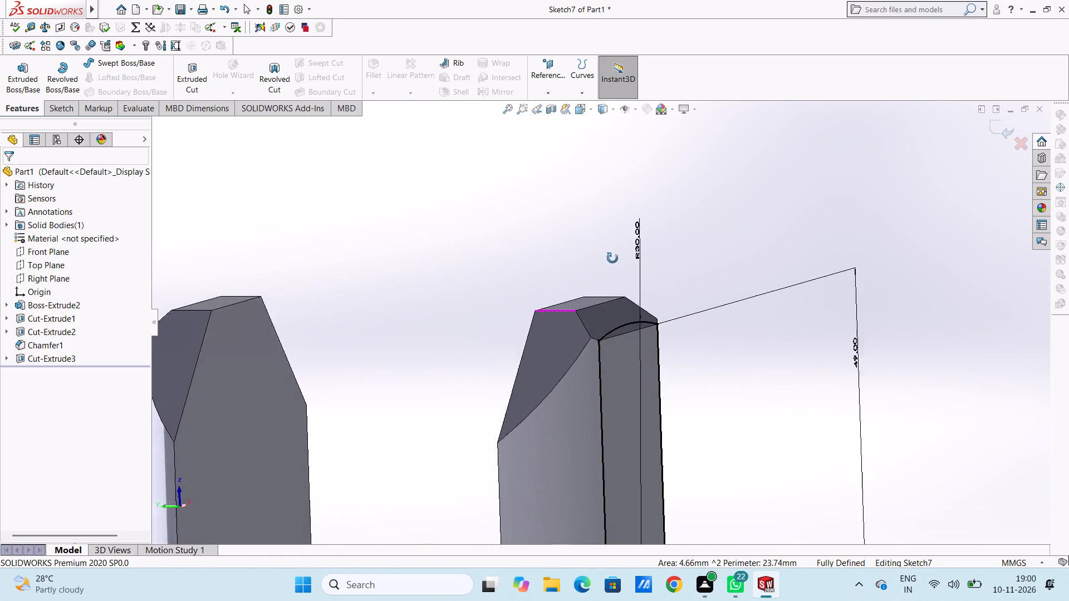
pyautogui.moveTo(612, 258); pyautogui.dragTo(629, 302, button='middle')
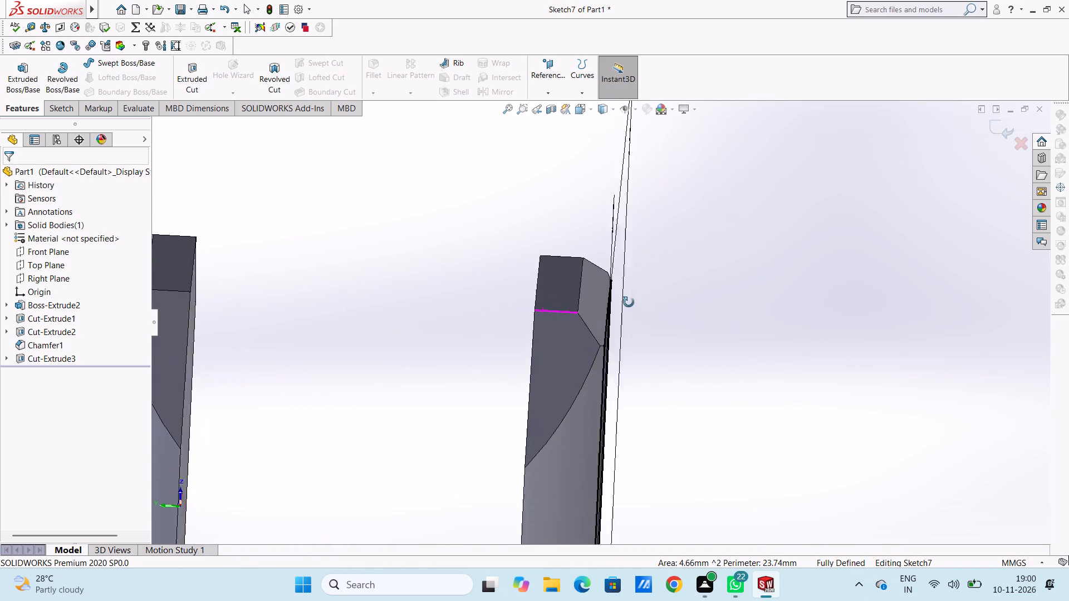
pyautogui.moveTo(629, 302); pyautogui.dragTo(534, 287, button='middle')
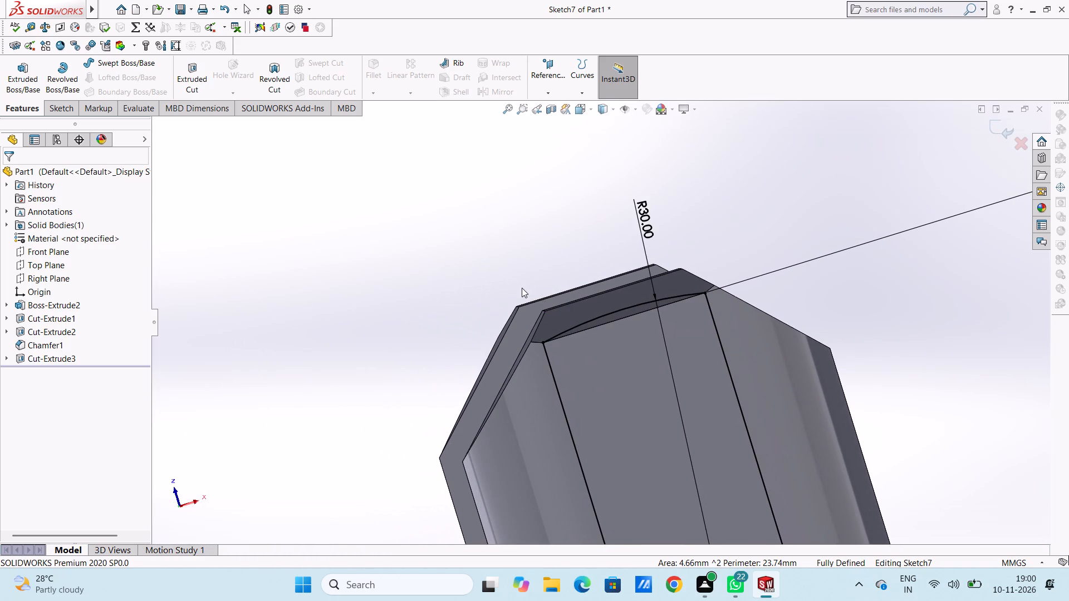
pyautogui.scroll(4, 470, 279)
pyautogui.moveTo(450, 306); pyautogui.dragTo(481, 297, button='middle')
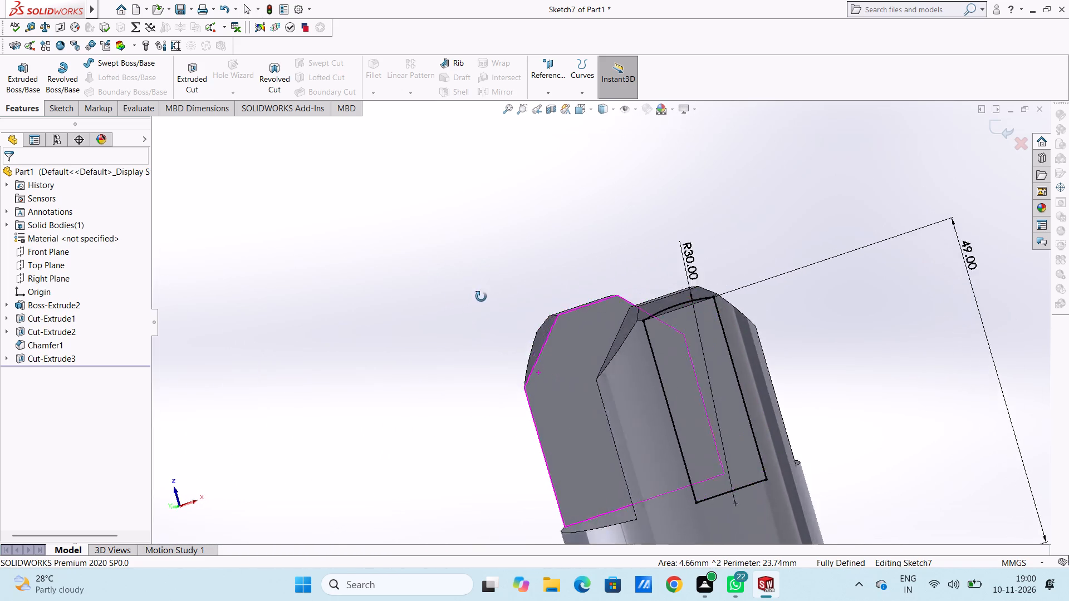
pyautogui.moveTo(481, 297); pyautogui.dragTo(553, 377, button='middle')
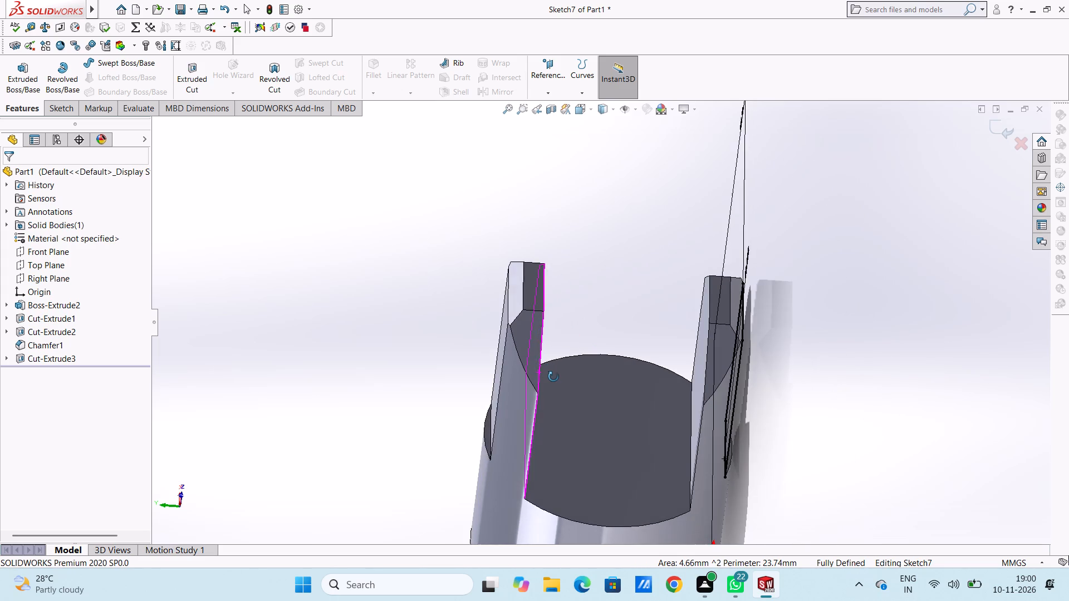
pyautogui.moveTo(553, 377); pyautogui.dragTo(529, 366, button='middle')
pyautogui.scroll(-4, 833, 311)
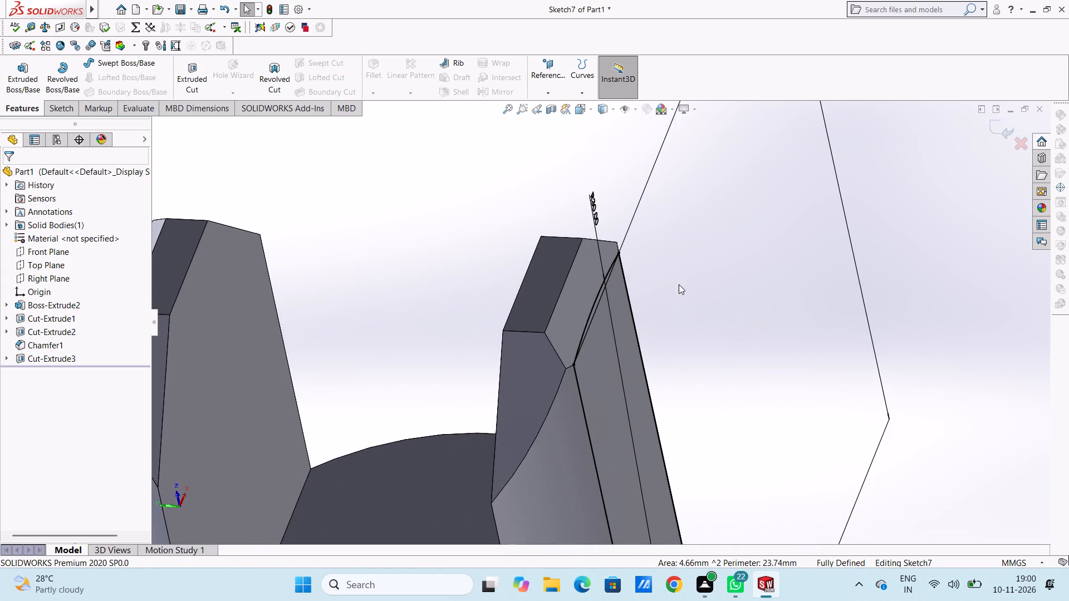
pyautogui.moveTo(674, 270); pyautogui.dragTo(699, 277, button='middle')
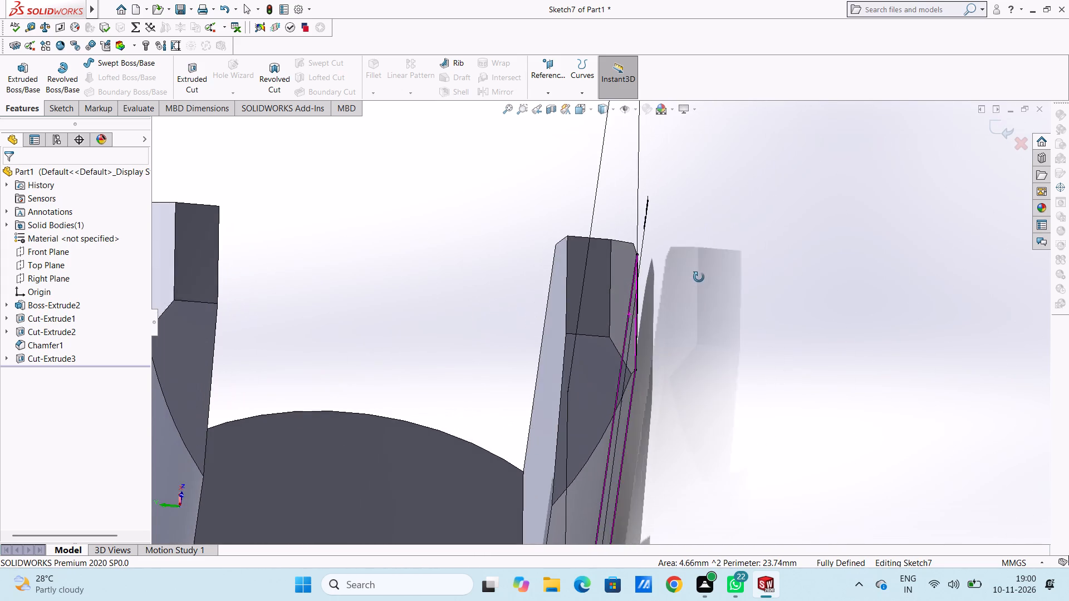
pyautogui.moveTo(699, 277); pyautogui.dragTo(676, 264, button='middle')
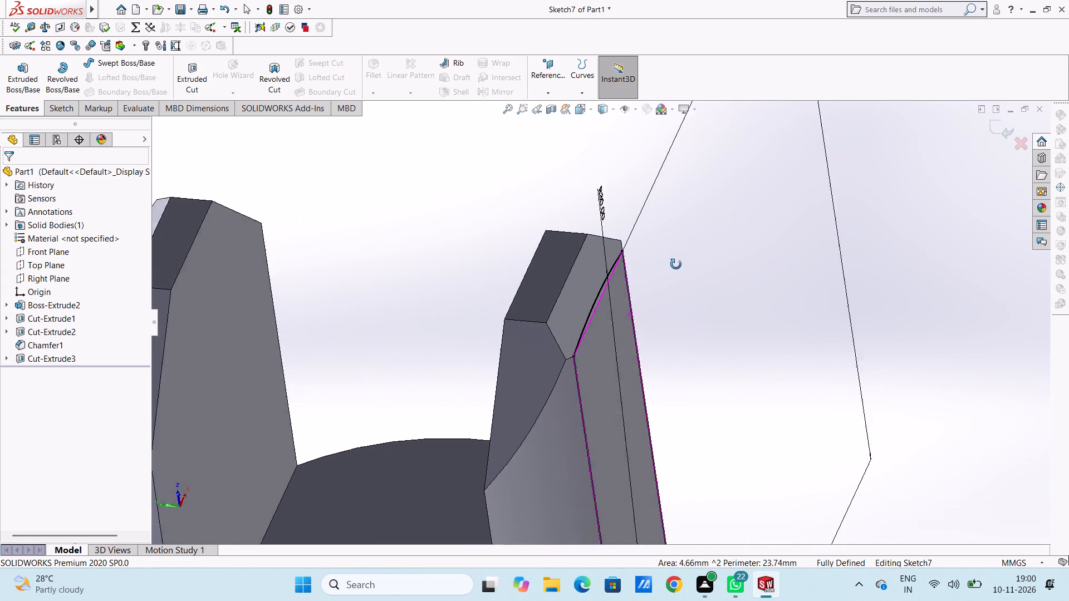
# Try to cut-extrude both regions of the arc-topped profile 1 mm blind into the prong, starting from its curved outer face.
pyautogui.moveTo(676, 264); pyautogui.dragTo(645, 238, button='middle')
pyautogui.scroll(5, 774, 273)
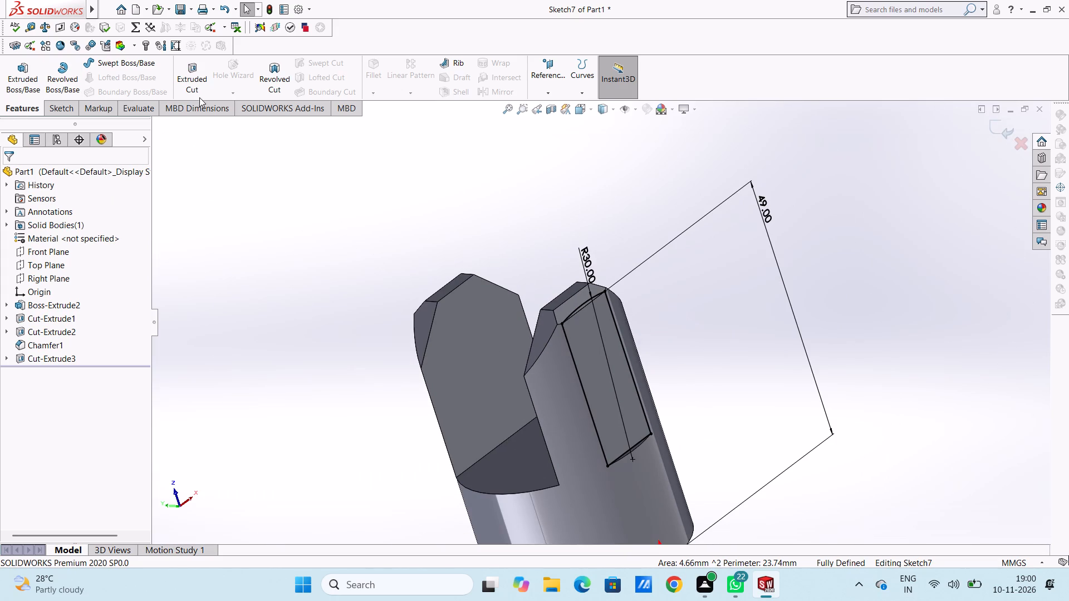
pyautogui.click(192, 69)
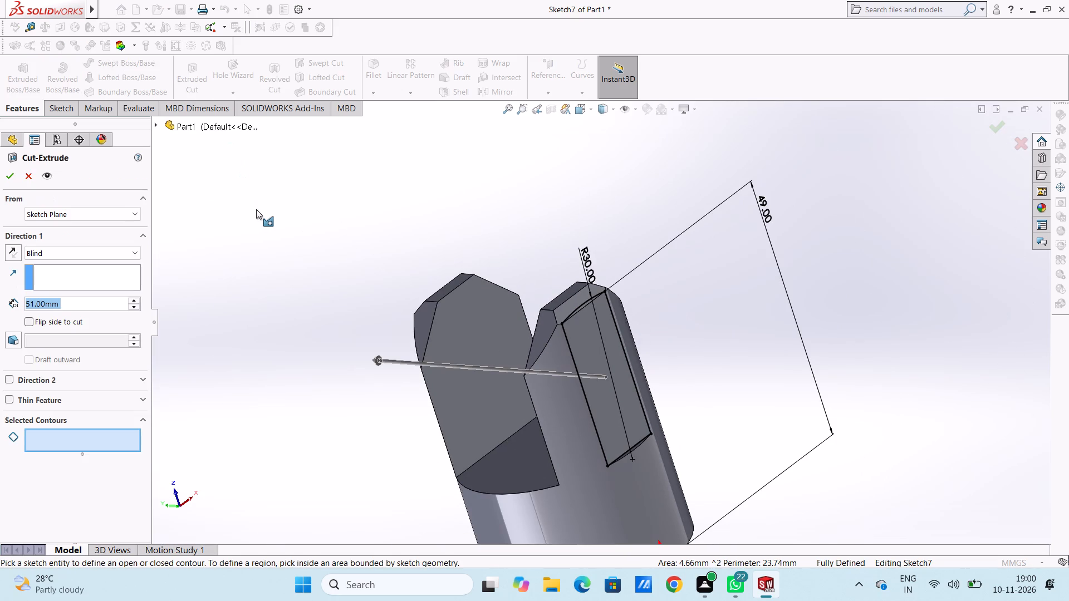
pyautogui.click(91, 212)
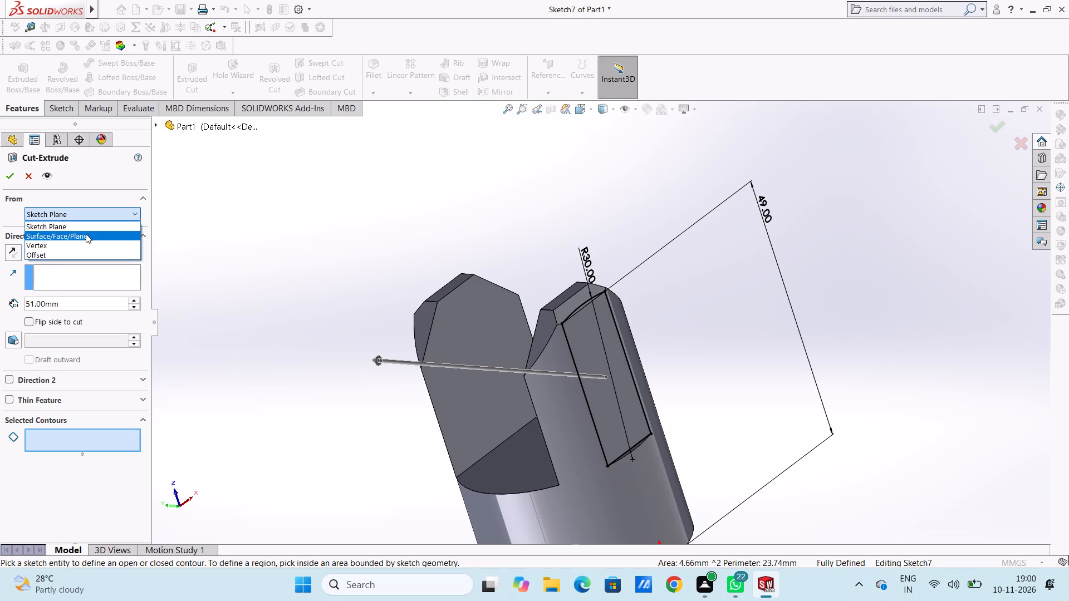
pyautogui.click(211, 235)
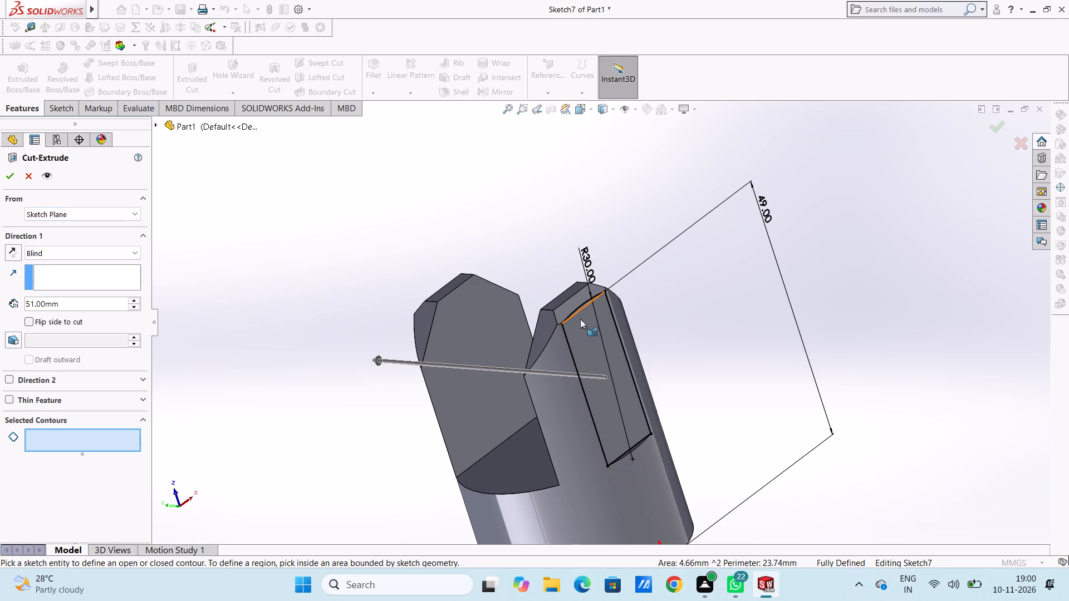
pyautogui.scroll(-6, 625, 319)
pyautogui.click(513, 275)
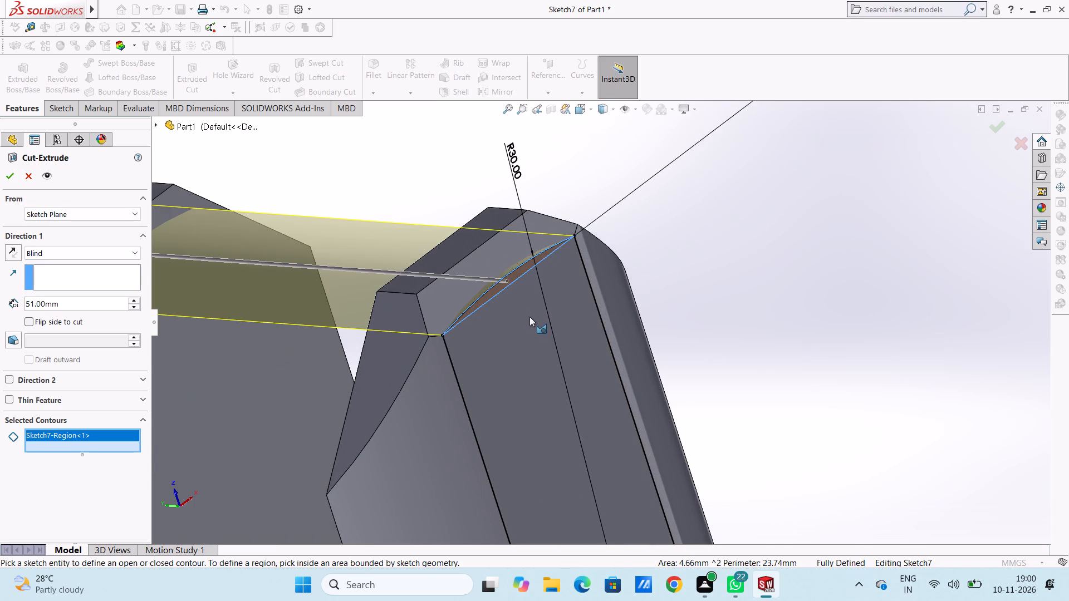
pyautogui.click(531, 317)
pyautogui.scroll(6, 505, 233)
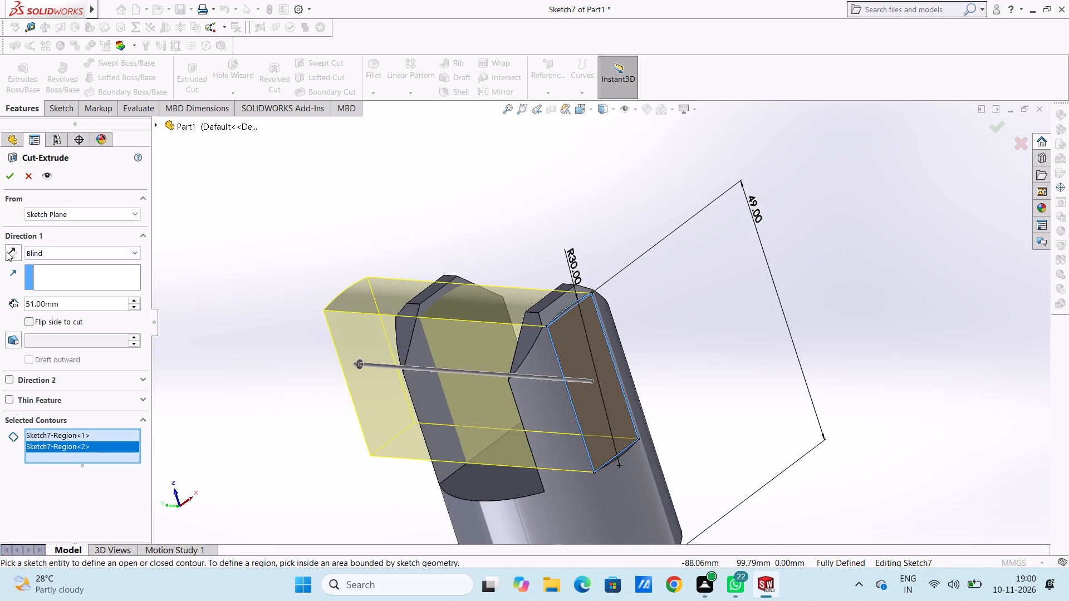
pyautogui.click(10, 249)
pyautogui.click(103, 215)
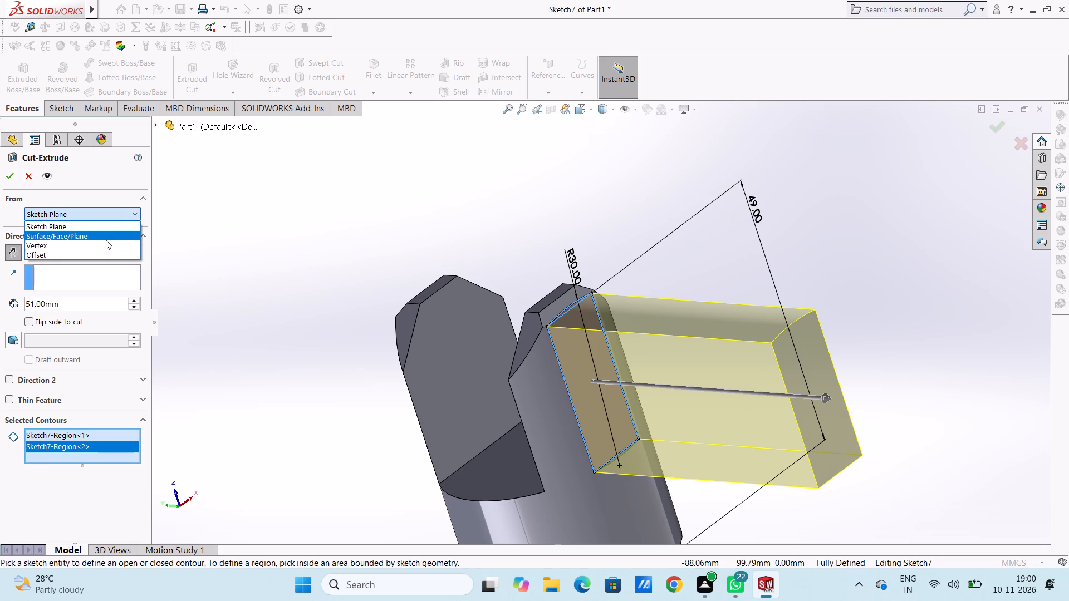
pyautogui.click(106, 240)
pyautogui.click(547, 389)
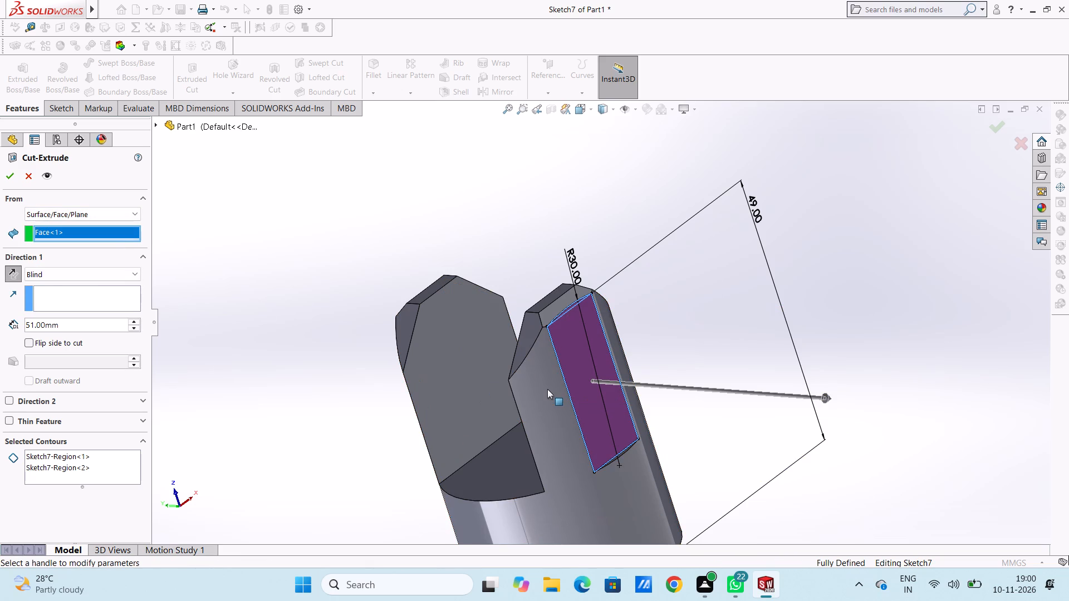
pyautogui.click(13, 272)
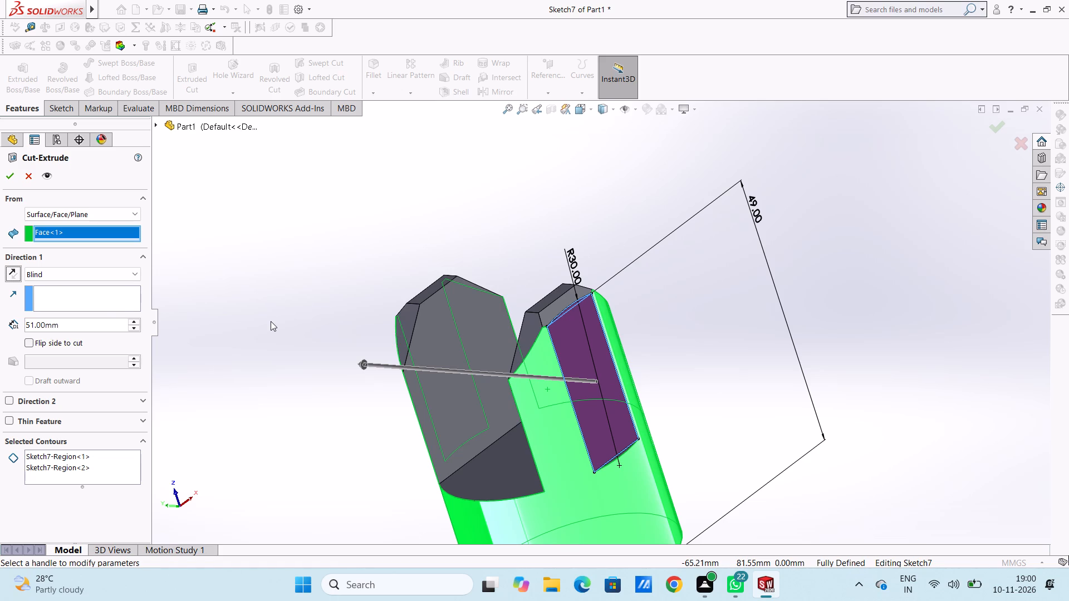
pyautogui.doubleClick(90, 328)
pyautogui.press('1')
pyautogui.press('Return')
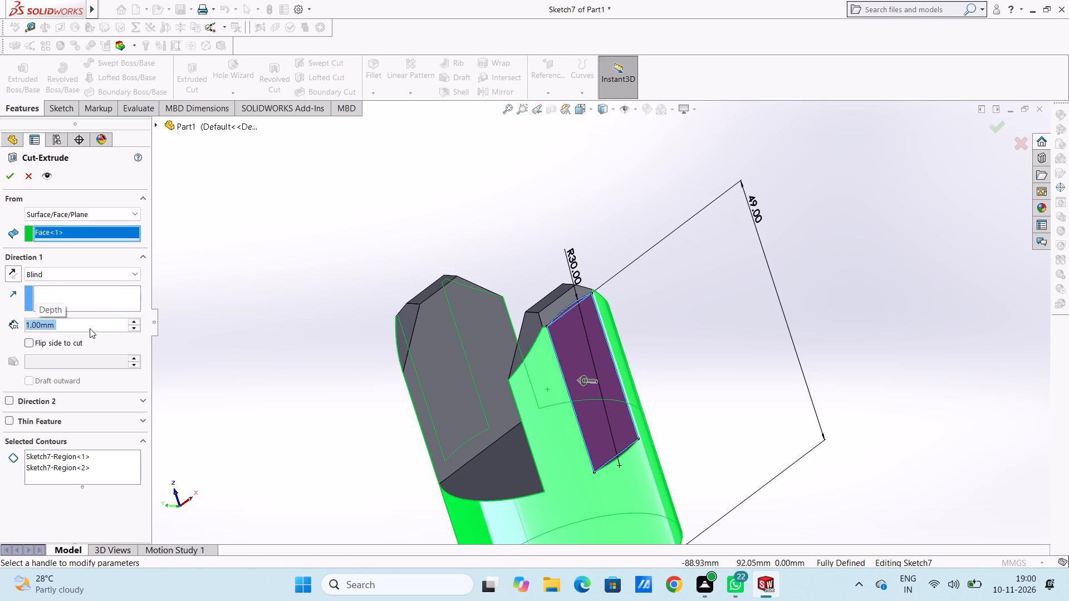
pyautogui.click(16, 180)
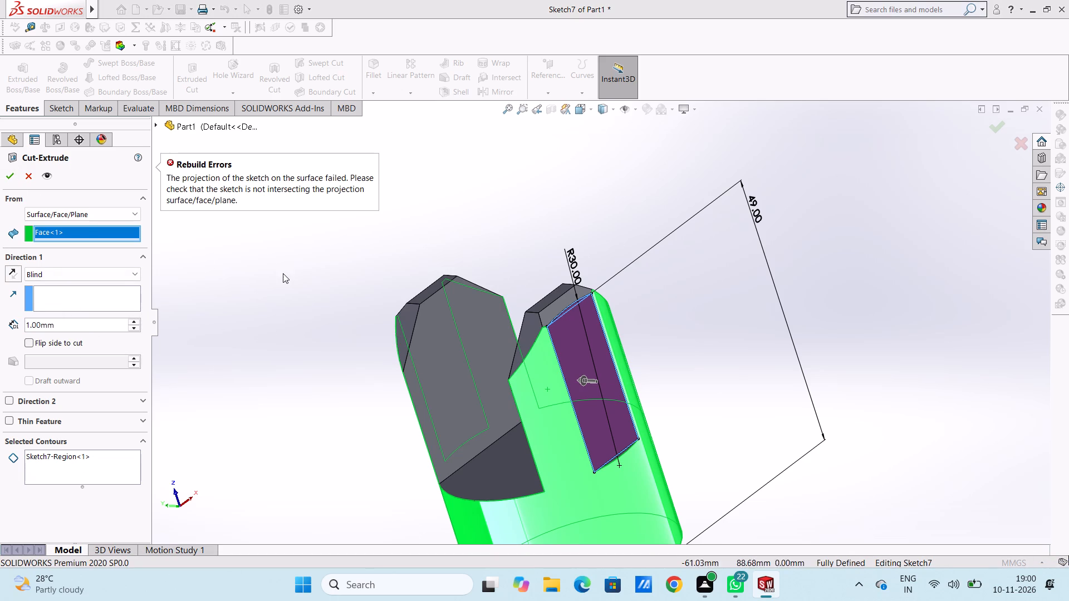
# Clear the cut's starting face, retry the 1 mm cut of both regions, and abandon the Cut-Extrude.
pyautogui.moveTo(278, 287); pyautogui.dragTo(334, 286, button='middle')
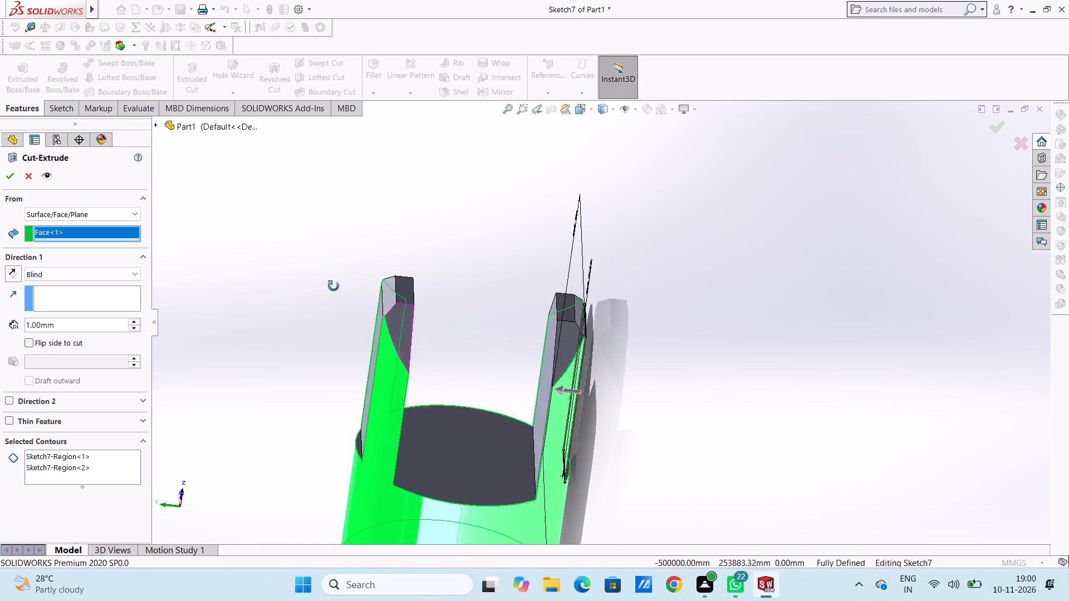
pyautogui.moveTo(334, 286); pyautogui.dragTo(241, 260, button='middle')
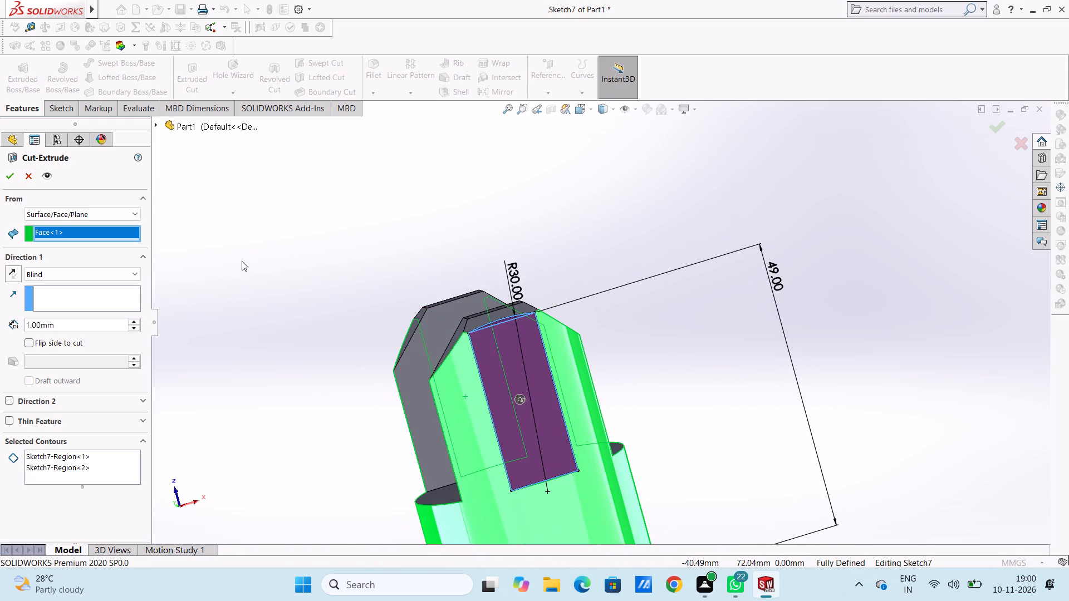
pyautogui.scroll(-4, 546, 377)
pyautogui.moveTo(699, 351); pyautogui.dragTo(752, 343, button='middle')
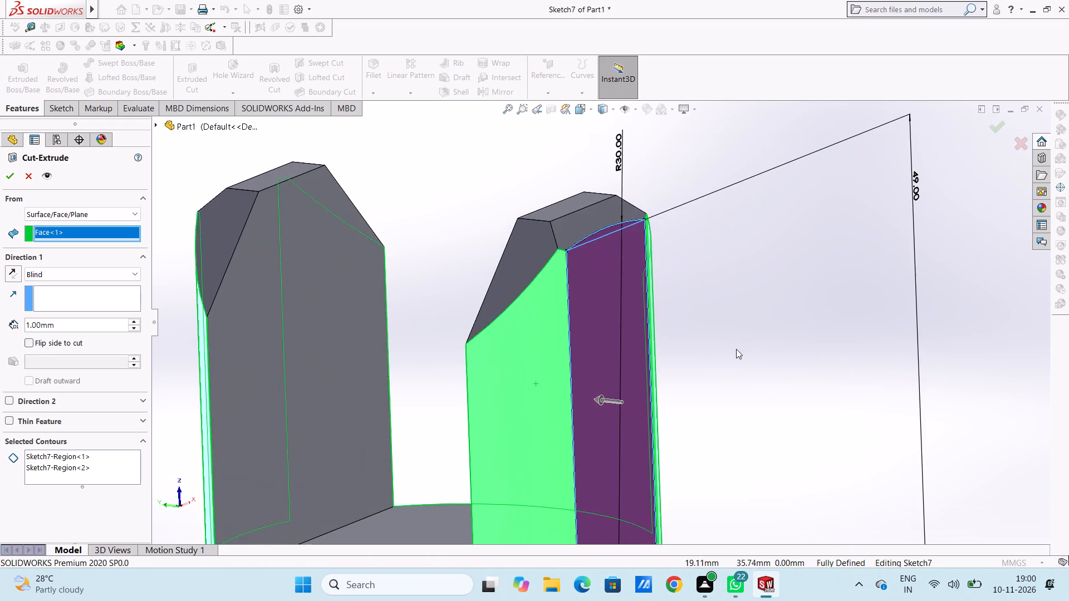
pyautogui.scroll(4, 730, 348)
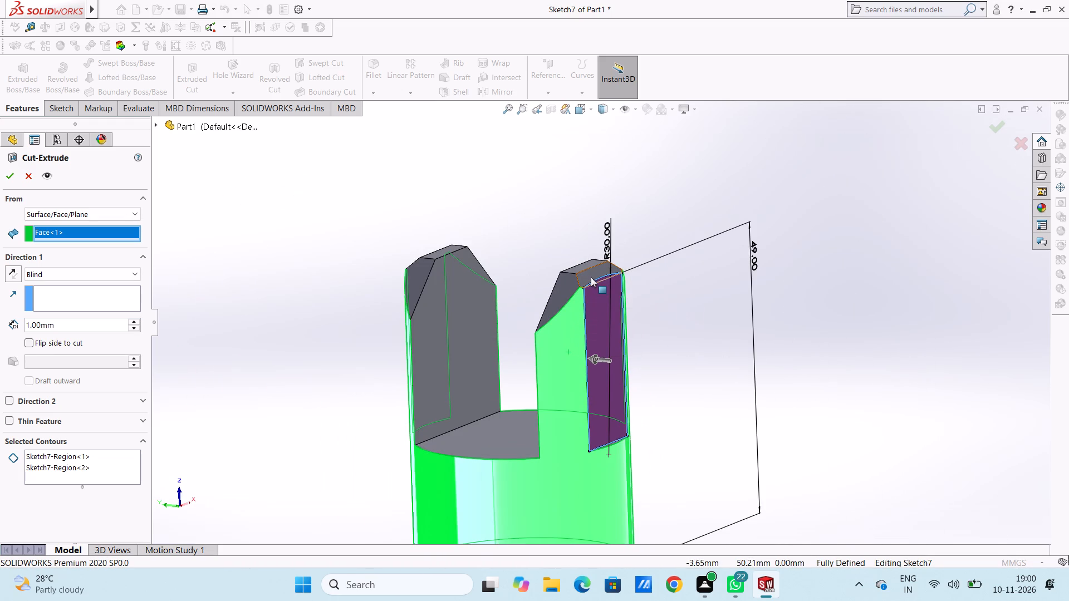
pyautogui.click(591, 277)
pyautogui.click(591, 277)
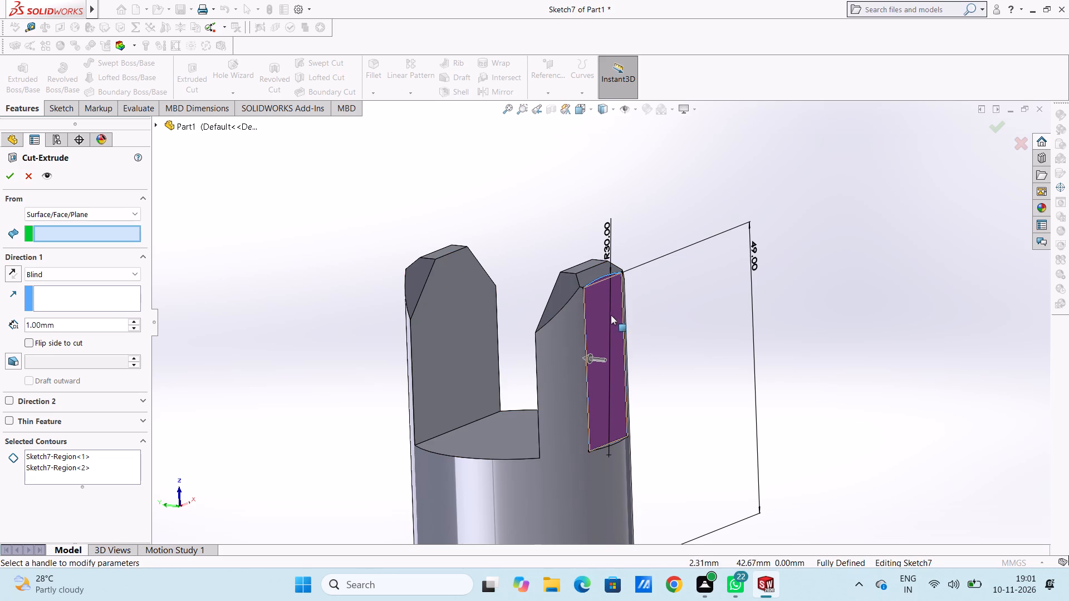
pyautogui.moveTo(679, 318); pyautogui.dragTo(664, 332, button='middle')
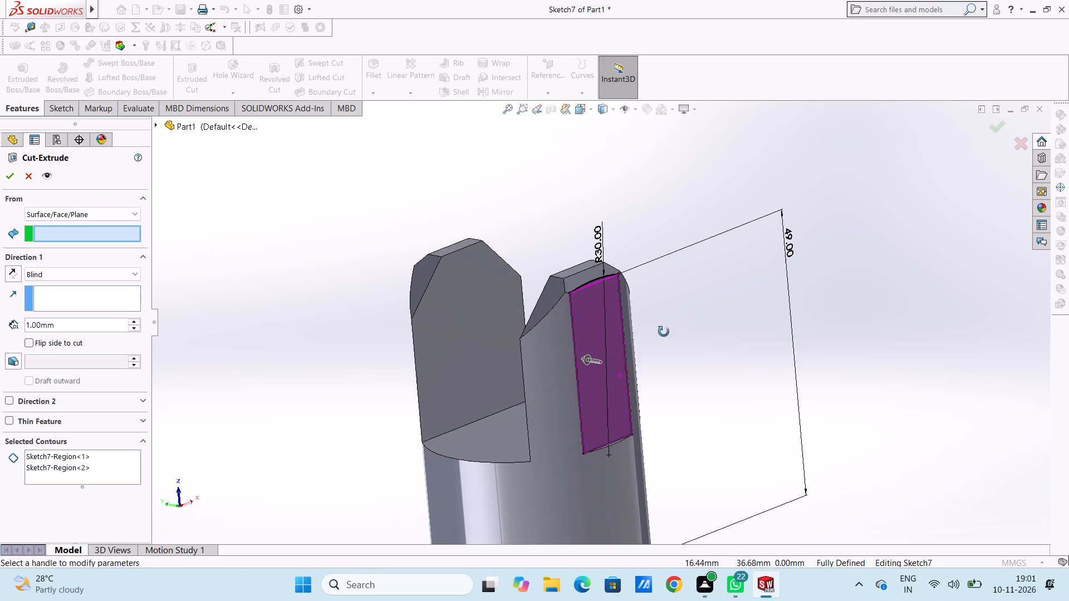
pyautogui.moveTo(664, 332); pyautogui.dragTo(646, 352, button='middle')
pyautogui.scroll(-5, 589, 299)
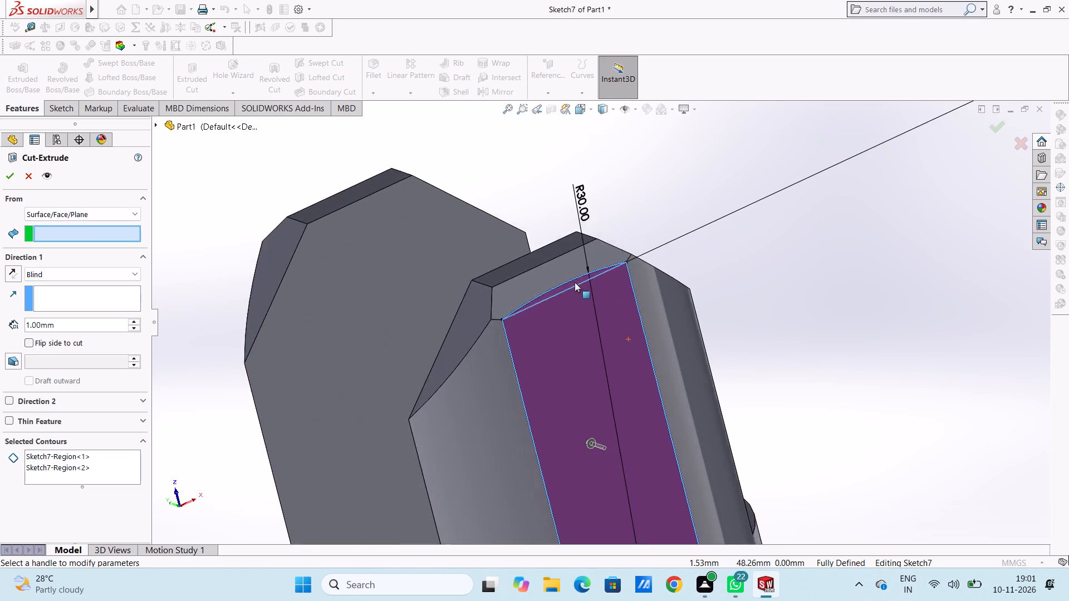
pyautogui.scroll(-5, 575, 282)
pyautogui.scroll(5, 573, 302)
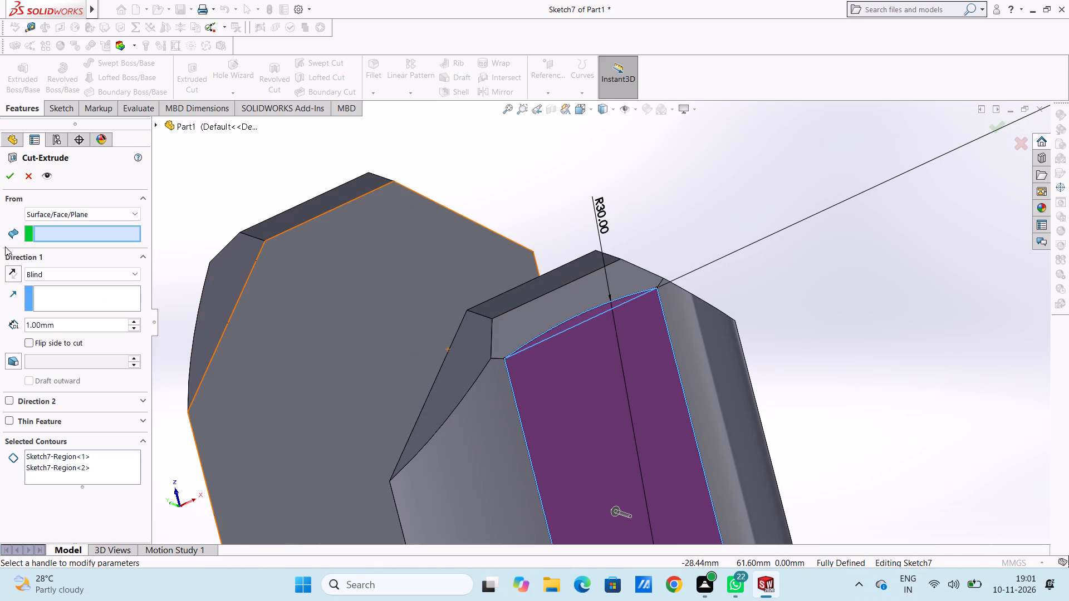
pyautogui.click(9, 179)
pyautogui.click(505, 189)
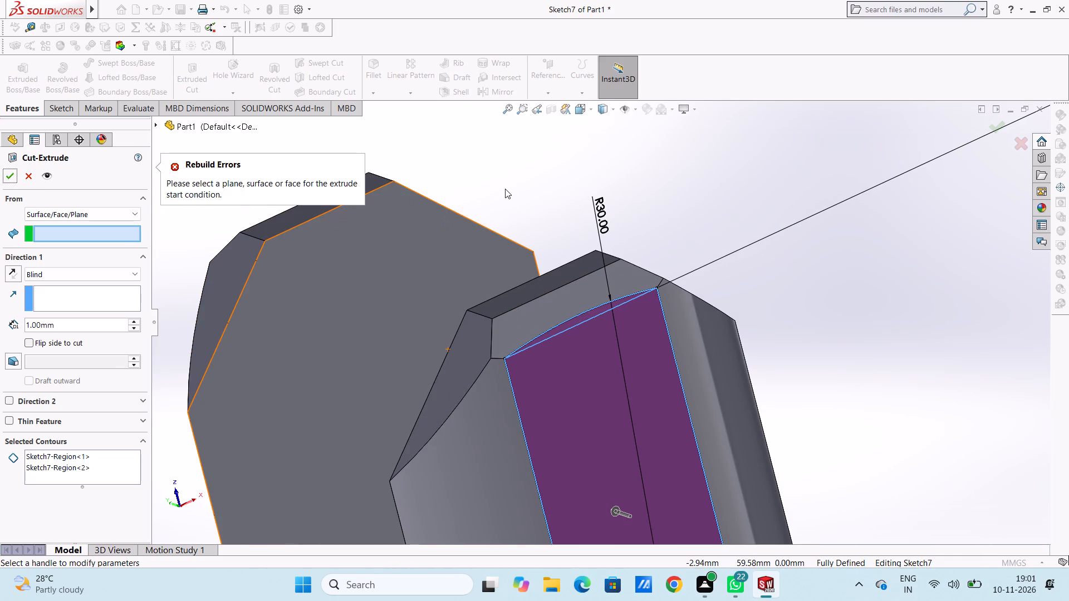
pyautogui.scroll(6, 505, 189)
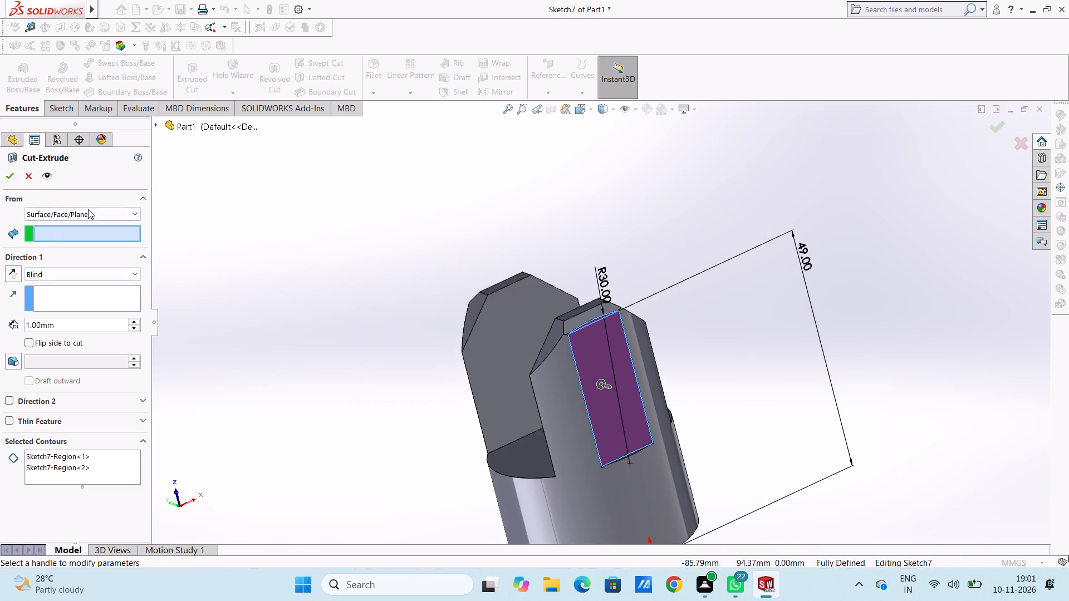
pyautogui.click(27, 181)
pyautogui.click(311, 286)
# Trim away the two vertical sides and the bottom line of the arc-topped profile on the prong.
pyautogui.moveTo(339, 302); pyautogui.dragTo(368, 302, button='middle')
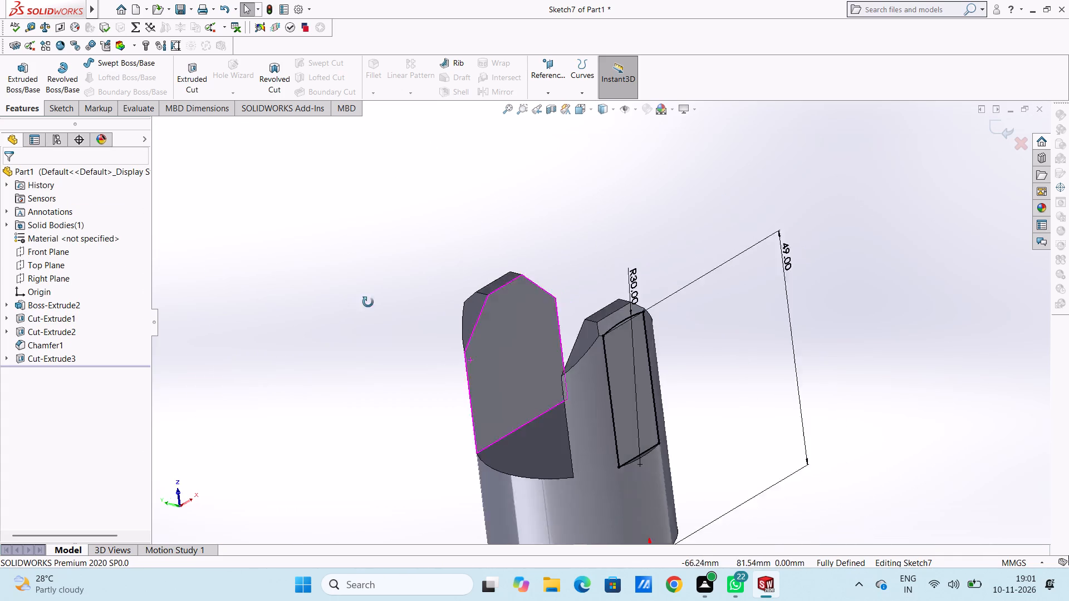
pyautogui.moveTo(368, 302); pyautogui.dragTo(466, 277, button='middle')
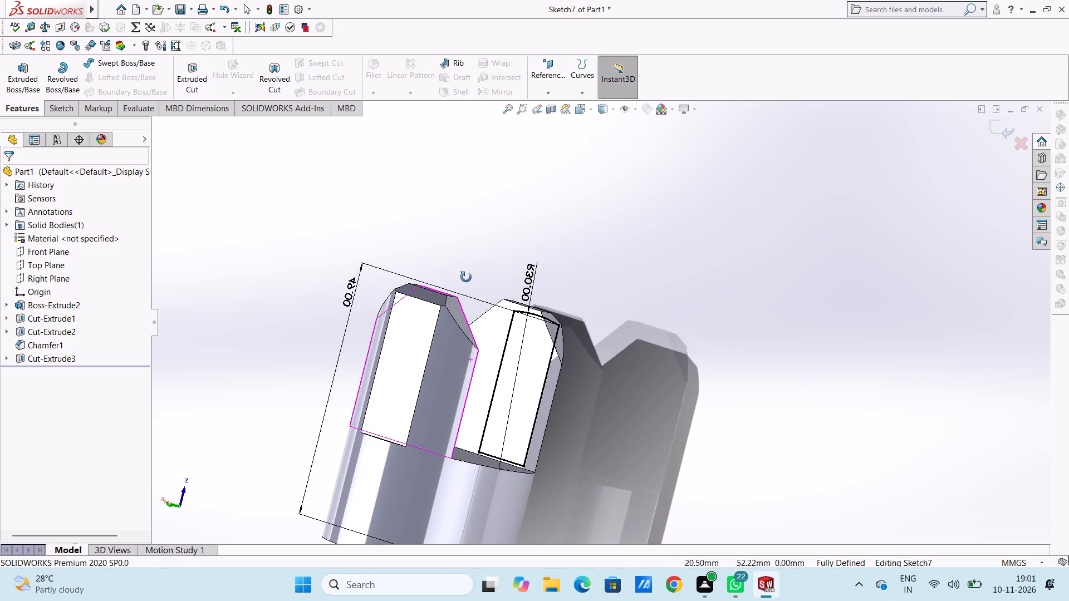
pyautogui.moveTo(466, 277); pyautogui.dragTo(332, 270, button='middle')
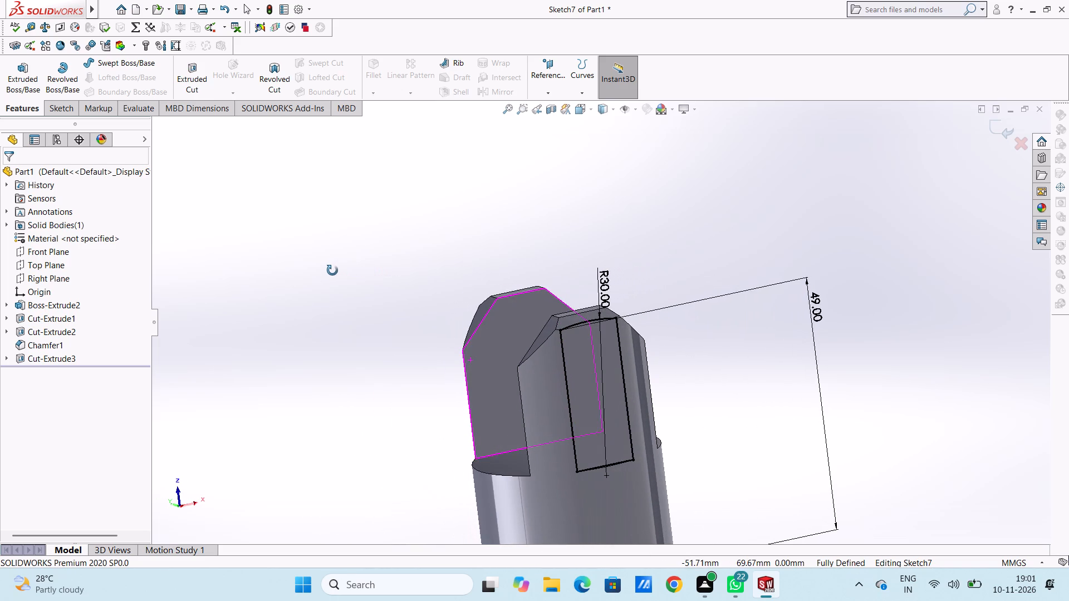
pyautogui.moveTo(332, 270); pyautogui.dragTo(347, 279, button='middle')
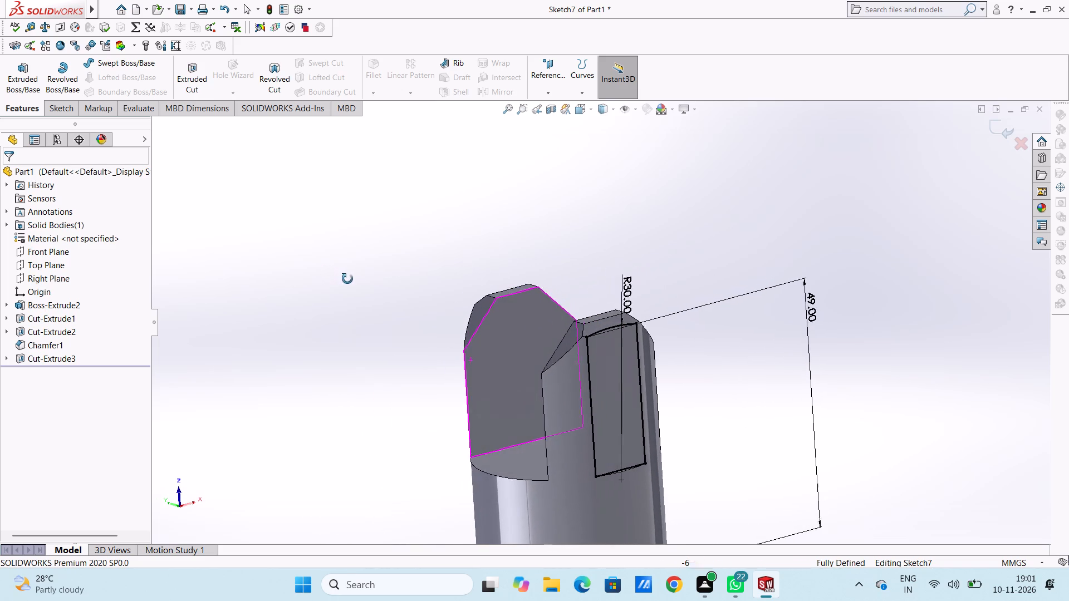
pyautogui.moveTo(347, 279); pyautogui.dragTo(351, 279, button='middle')
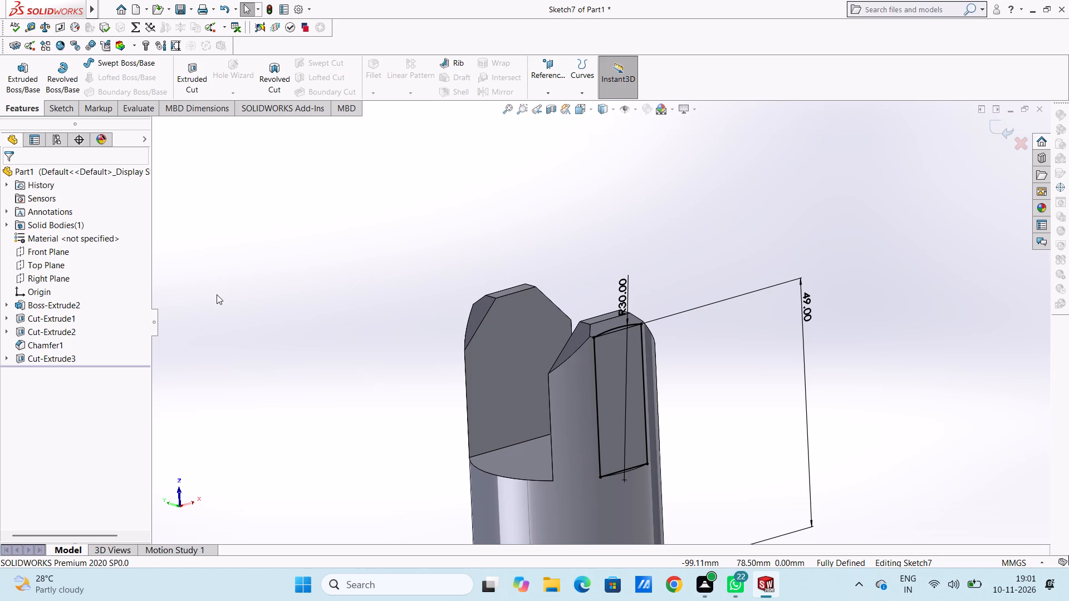
pyautogui.hotkey('ctrl', '6')
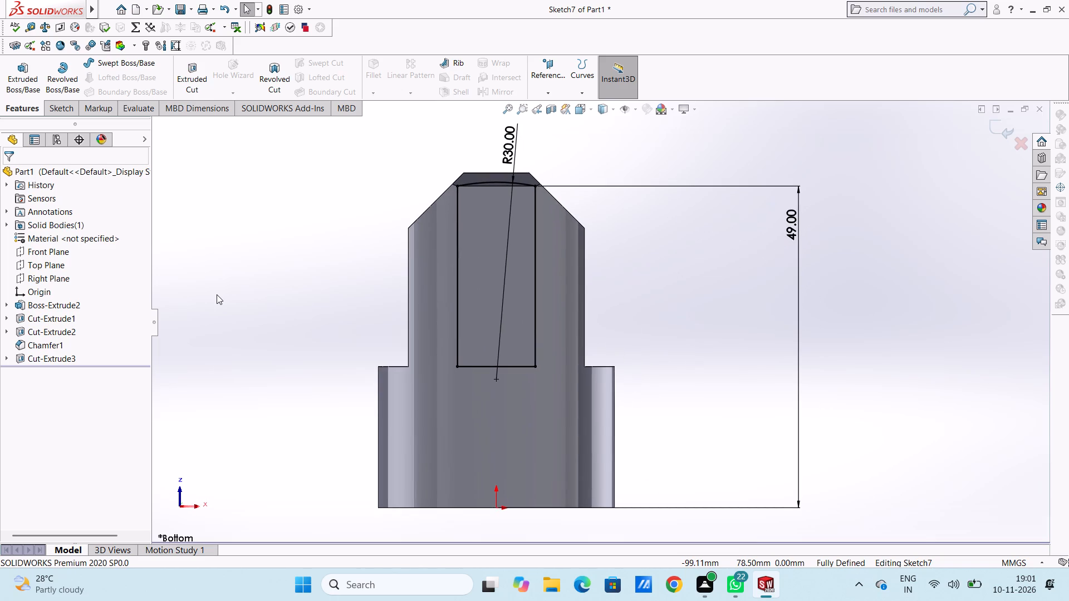
pyautogui.click(68, 109)
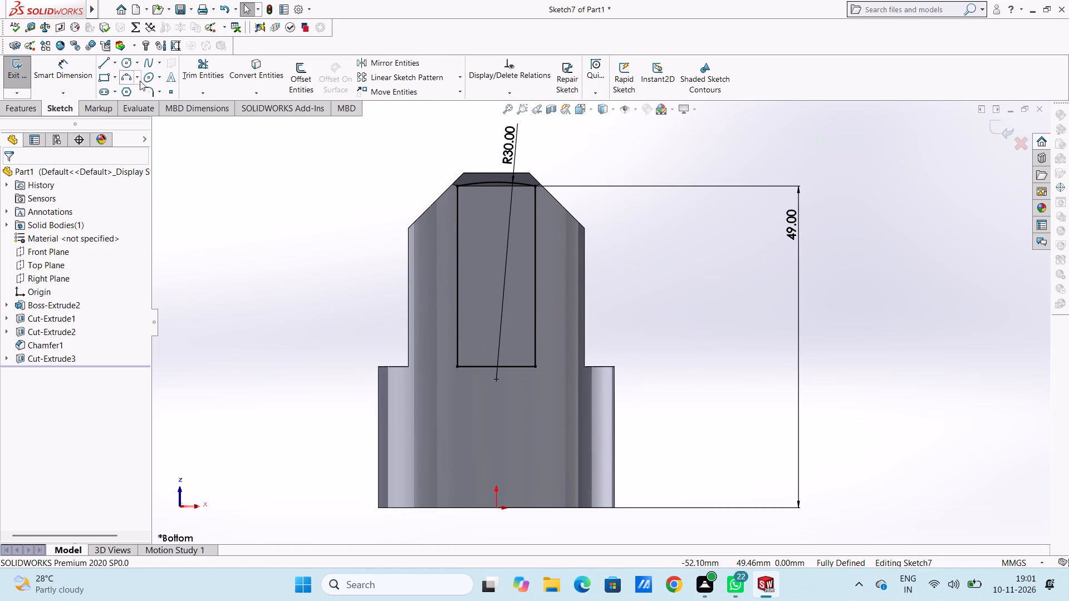
pyautogui.click(200, 63)
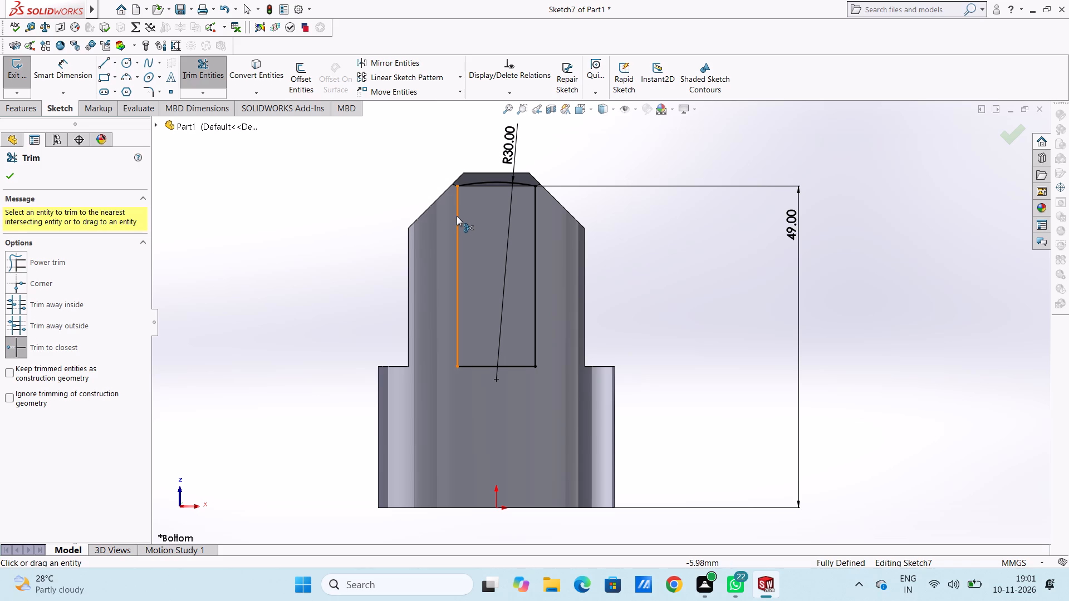
pyautogui.click(458, 218)
pyautogui.click(479, 367)
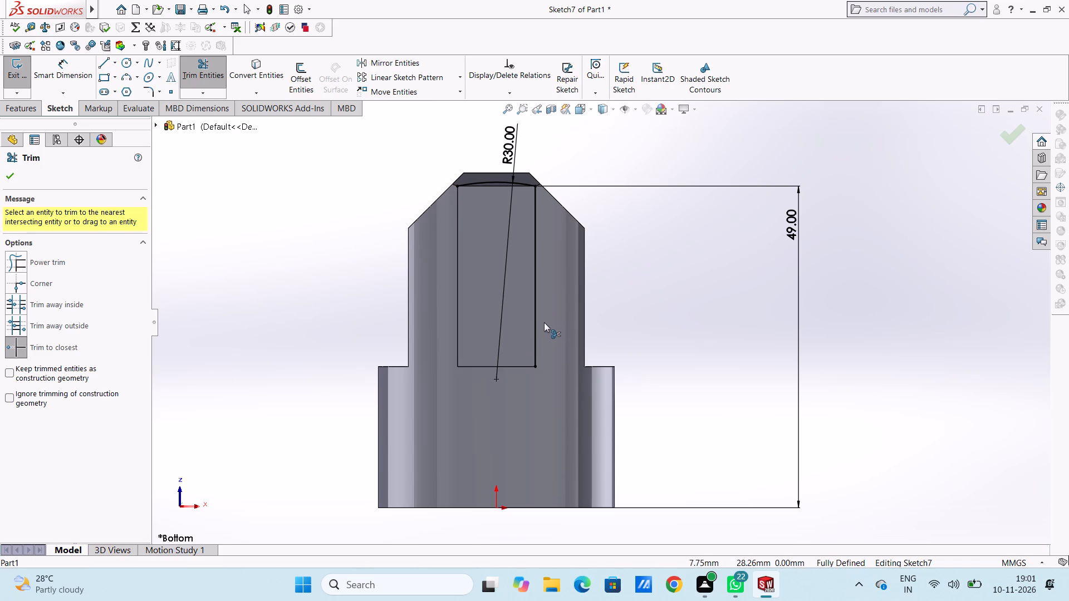
pyautogui.click(536, 316)
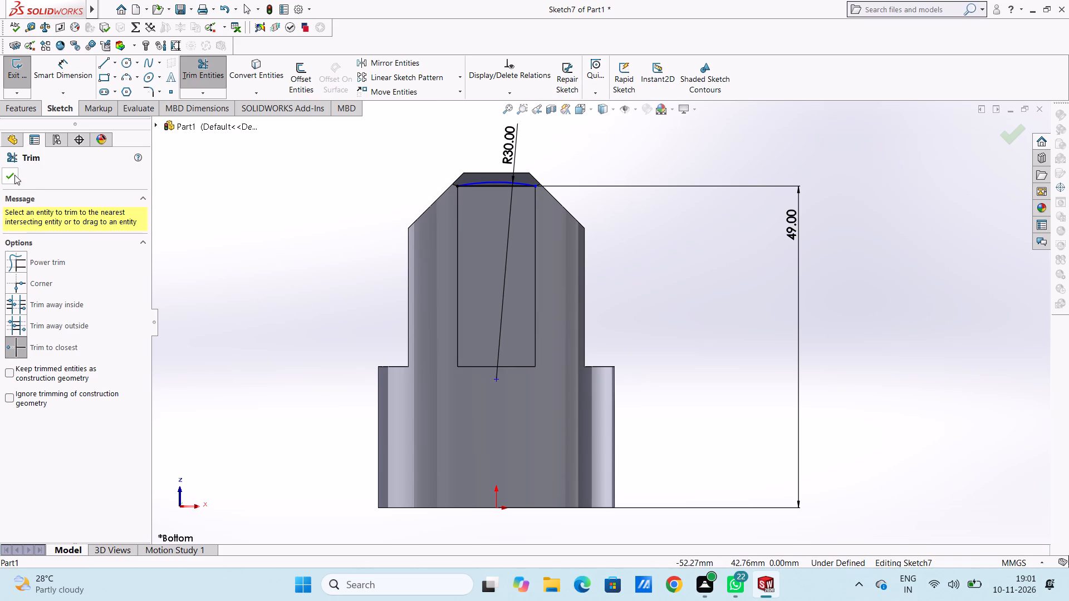
pyautogui.click(14, 175)
pyautogui.click(366, 256)
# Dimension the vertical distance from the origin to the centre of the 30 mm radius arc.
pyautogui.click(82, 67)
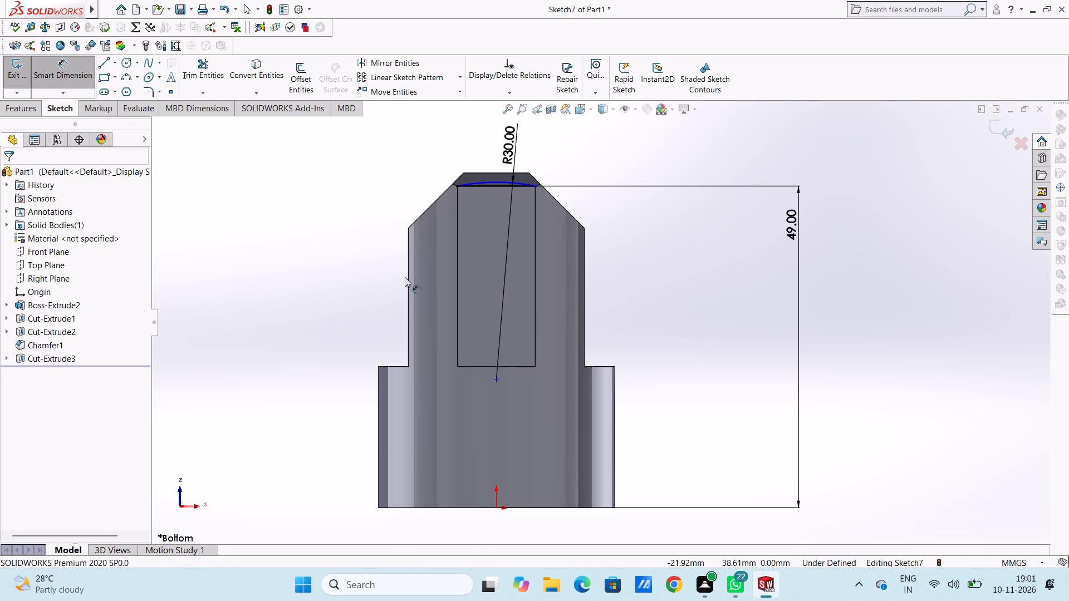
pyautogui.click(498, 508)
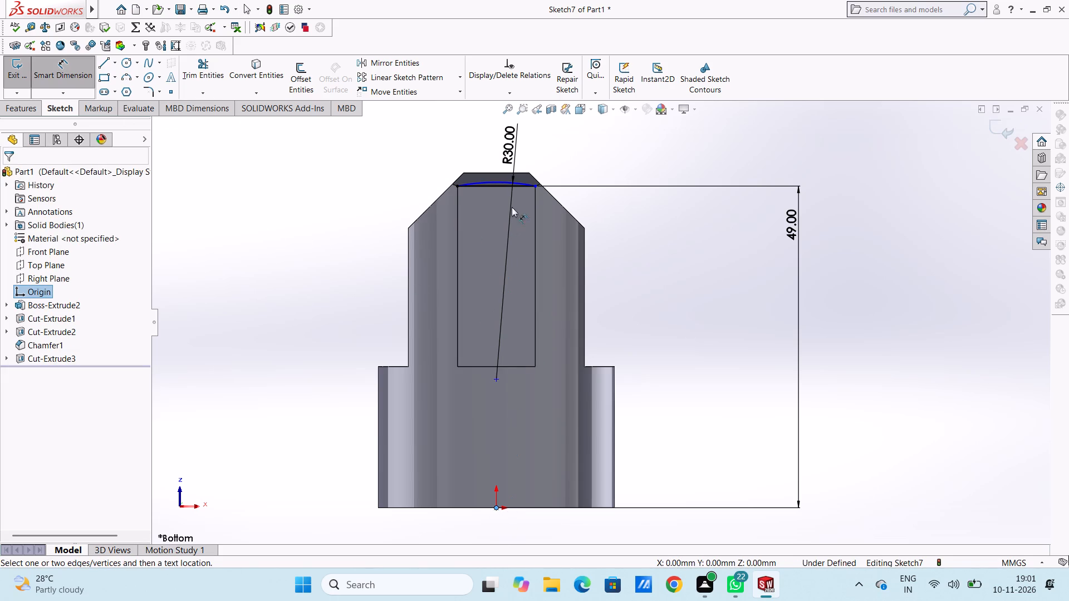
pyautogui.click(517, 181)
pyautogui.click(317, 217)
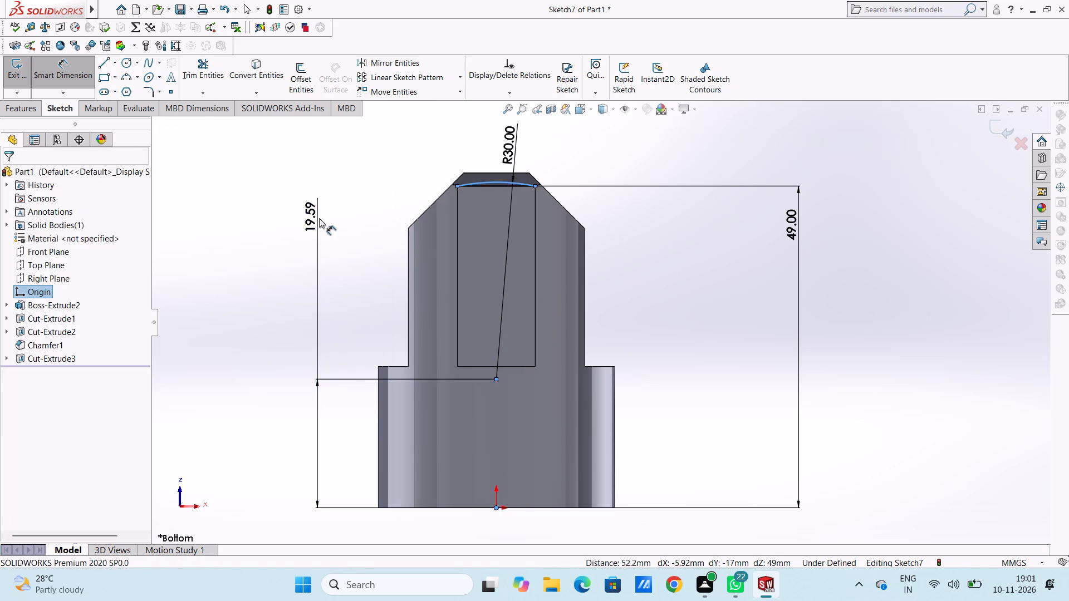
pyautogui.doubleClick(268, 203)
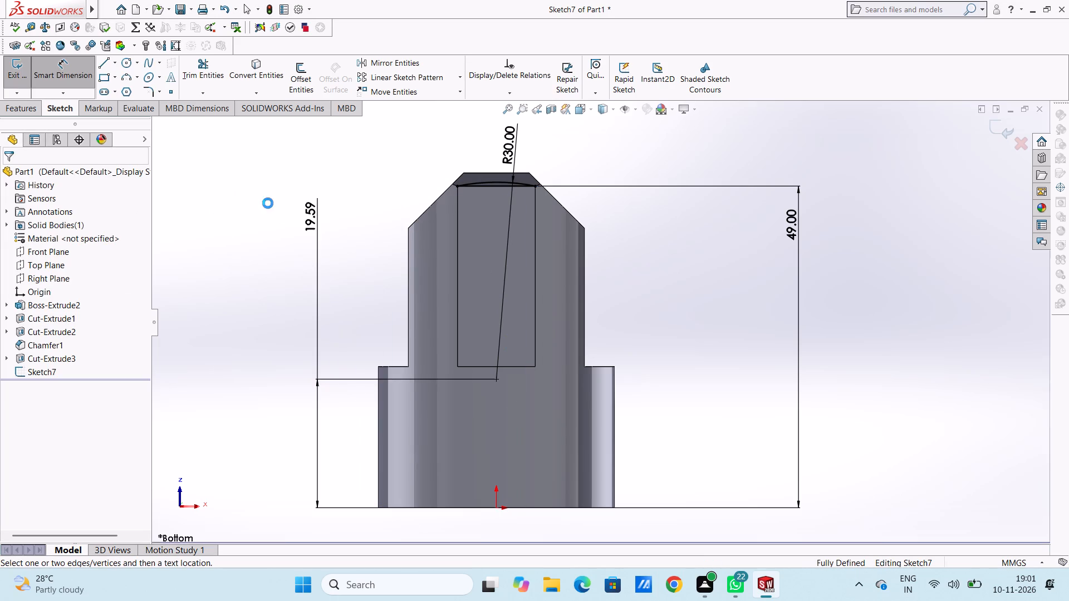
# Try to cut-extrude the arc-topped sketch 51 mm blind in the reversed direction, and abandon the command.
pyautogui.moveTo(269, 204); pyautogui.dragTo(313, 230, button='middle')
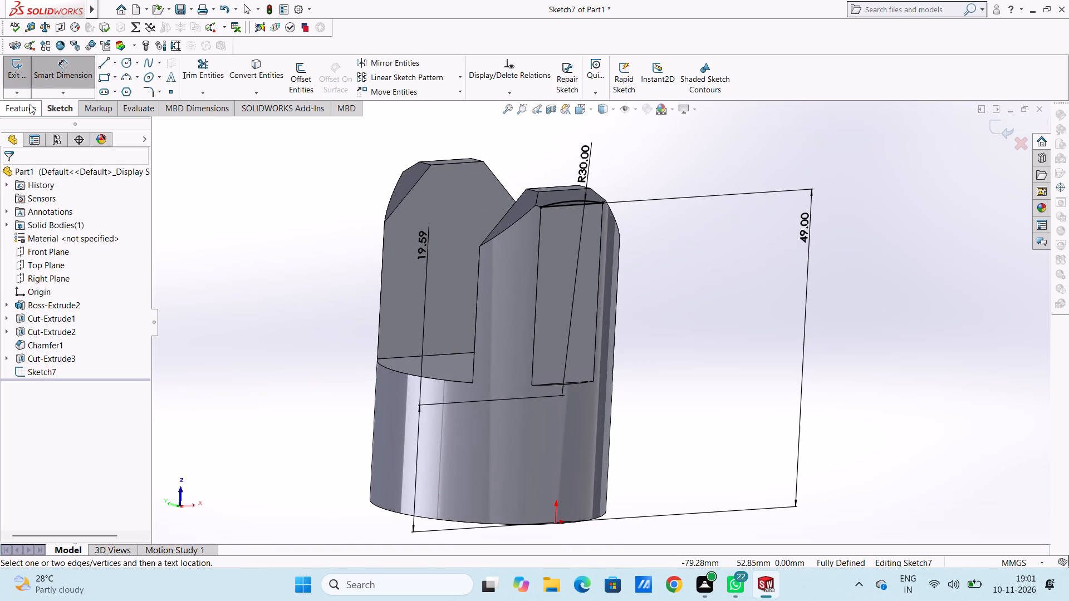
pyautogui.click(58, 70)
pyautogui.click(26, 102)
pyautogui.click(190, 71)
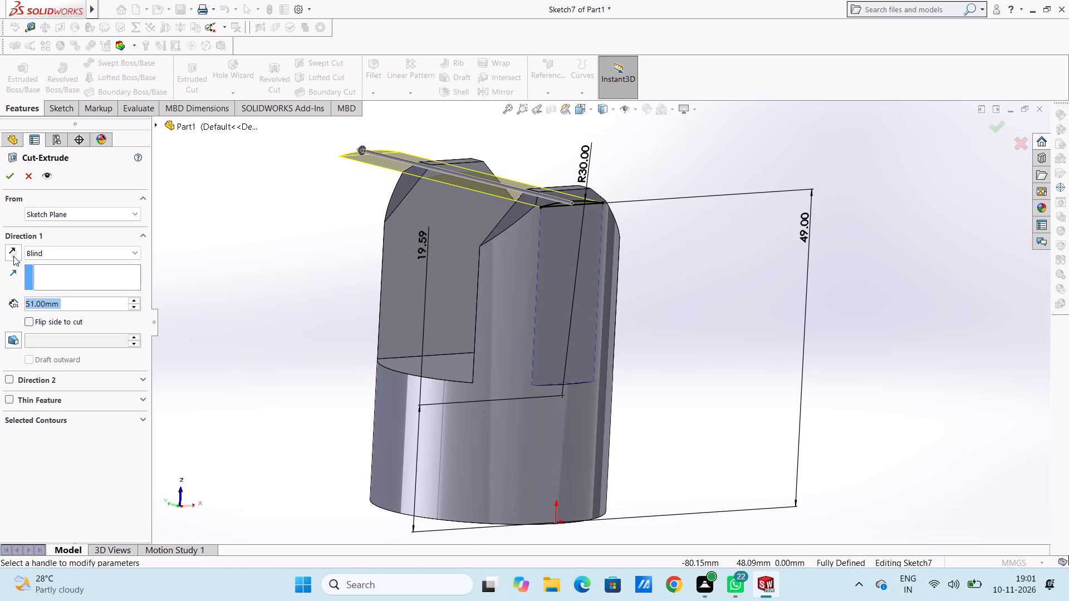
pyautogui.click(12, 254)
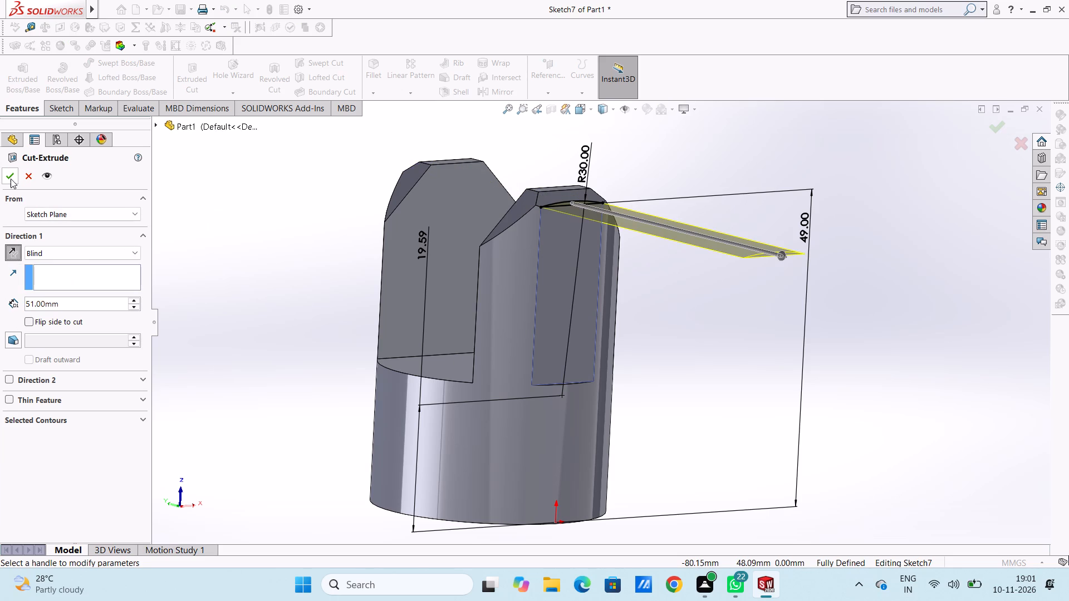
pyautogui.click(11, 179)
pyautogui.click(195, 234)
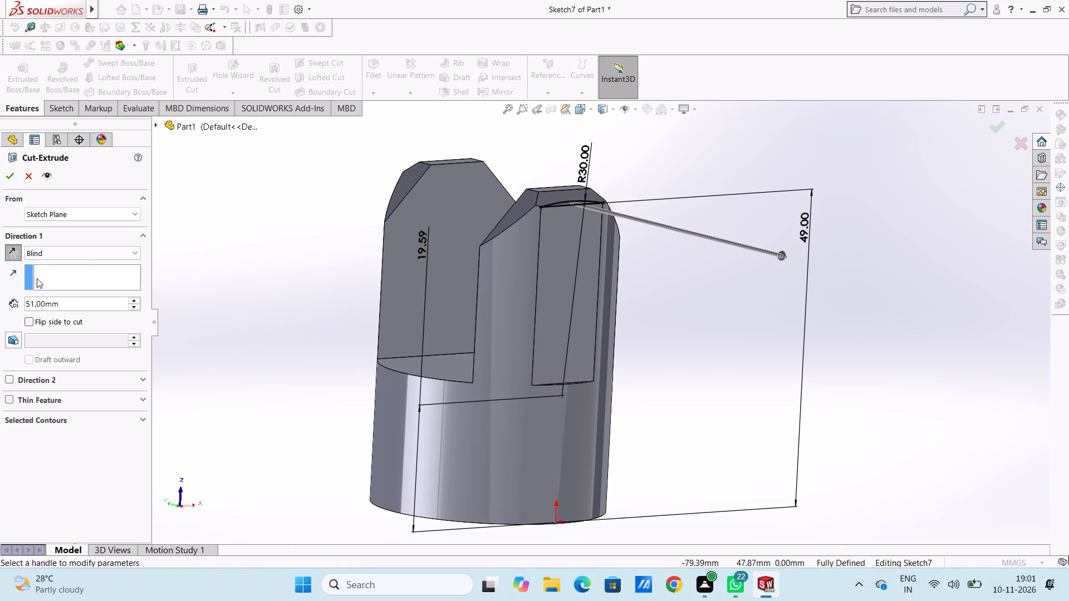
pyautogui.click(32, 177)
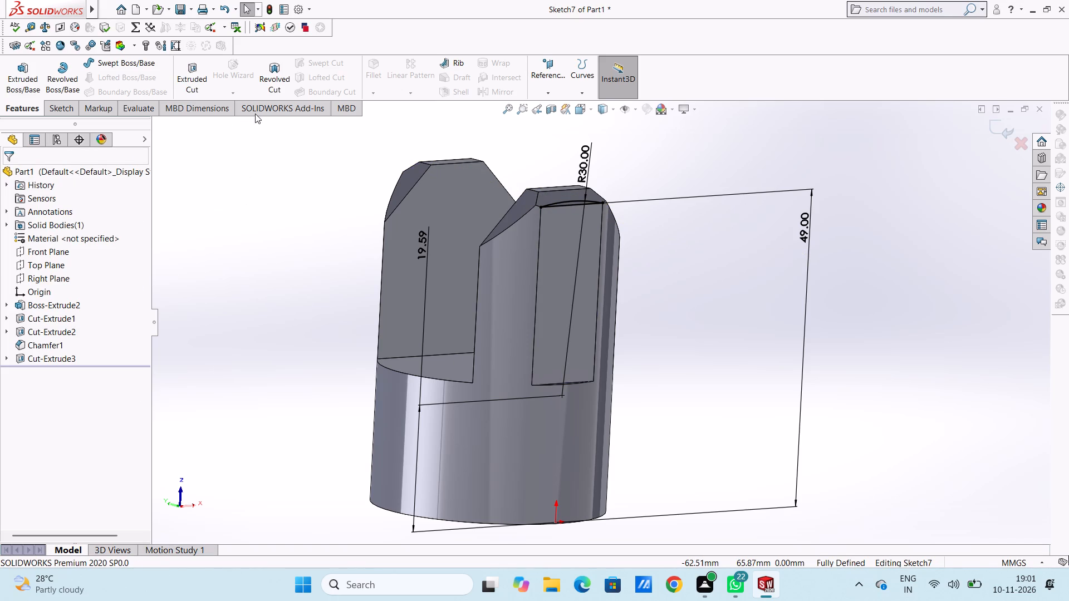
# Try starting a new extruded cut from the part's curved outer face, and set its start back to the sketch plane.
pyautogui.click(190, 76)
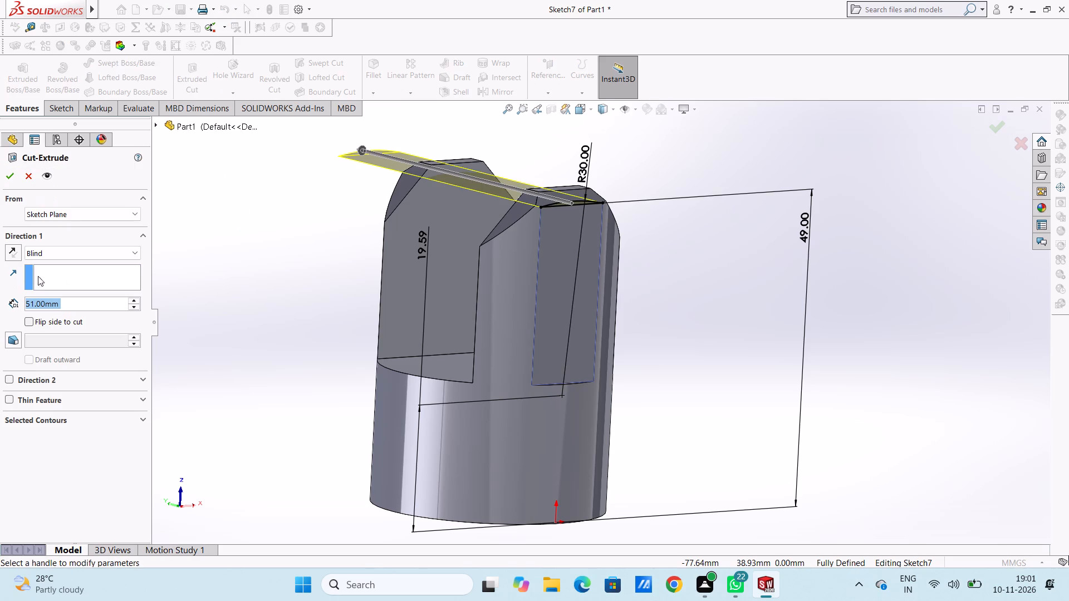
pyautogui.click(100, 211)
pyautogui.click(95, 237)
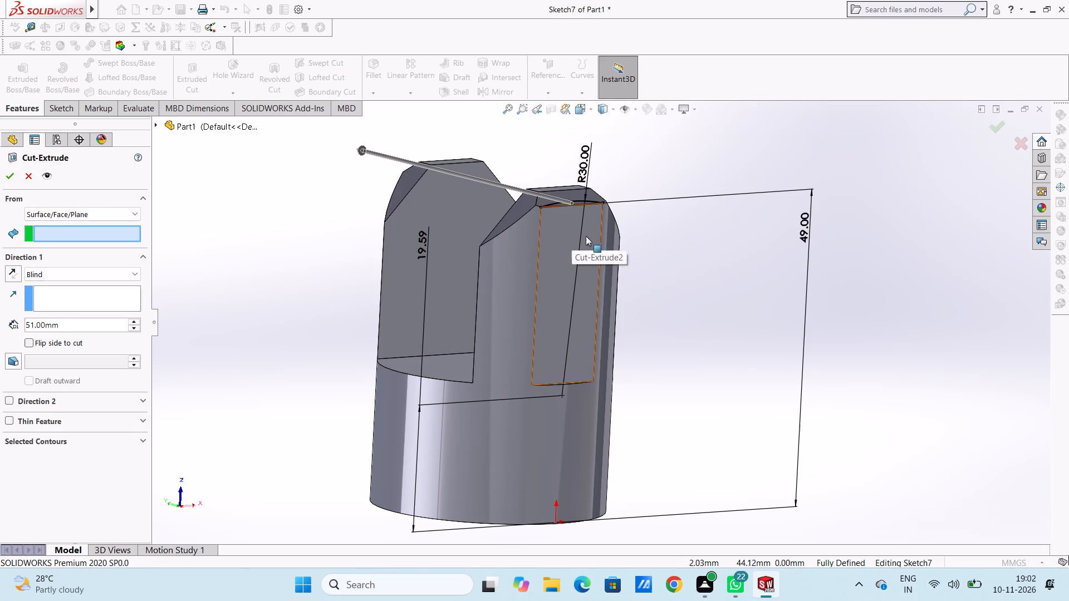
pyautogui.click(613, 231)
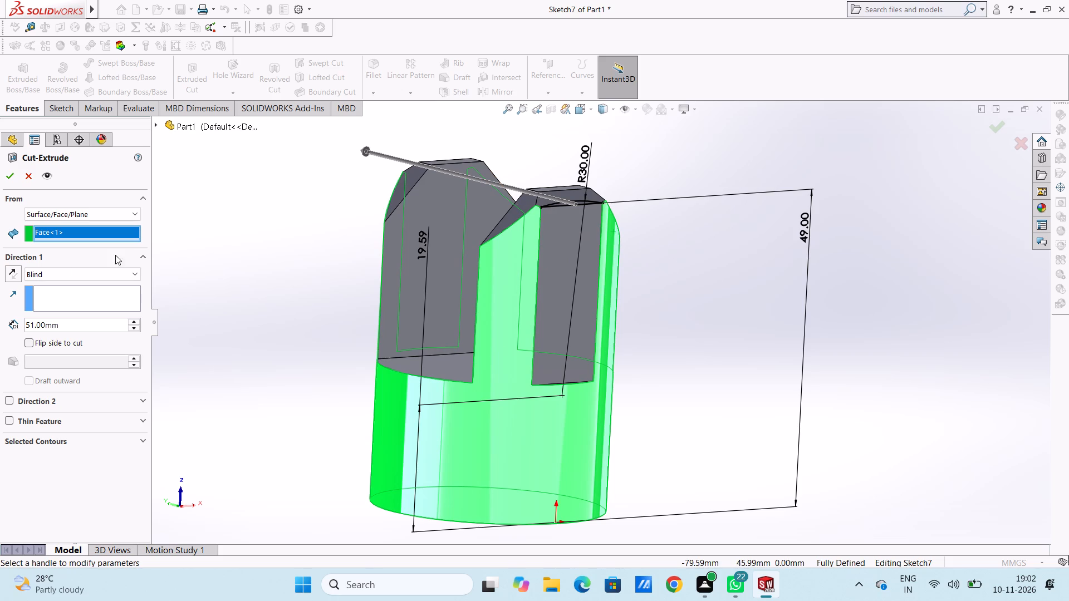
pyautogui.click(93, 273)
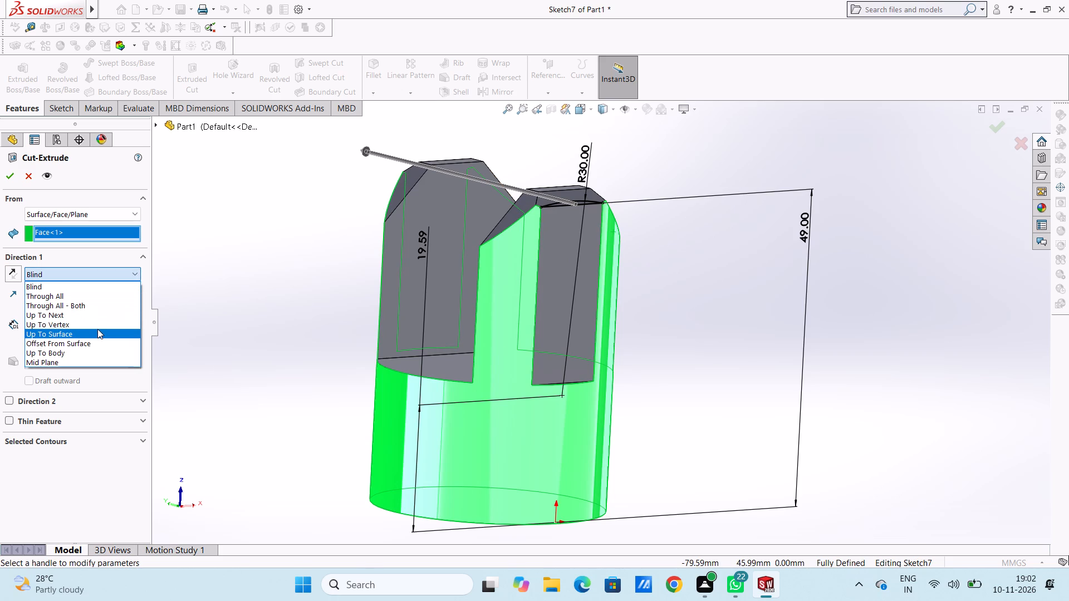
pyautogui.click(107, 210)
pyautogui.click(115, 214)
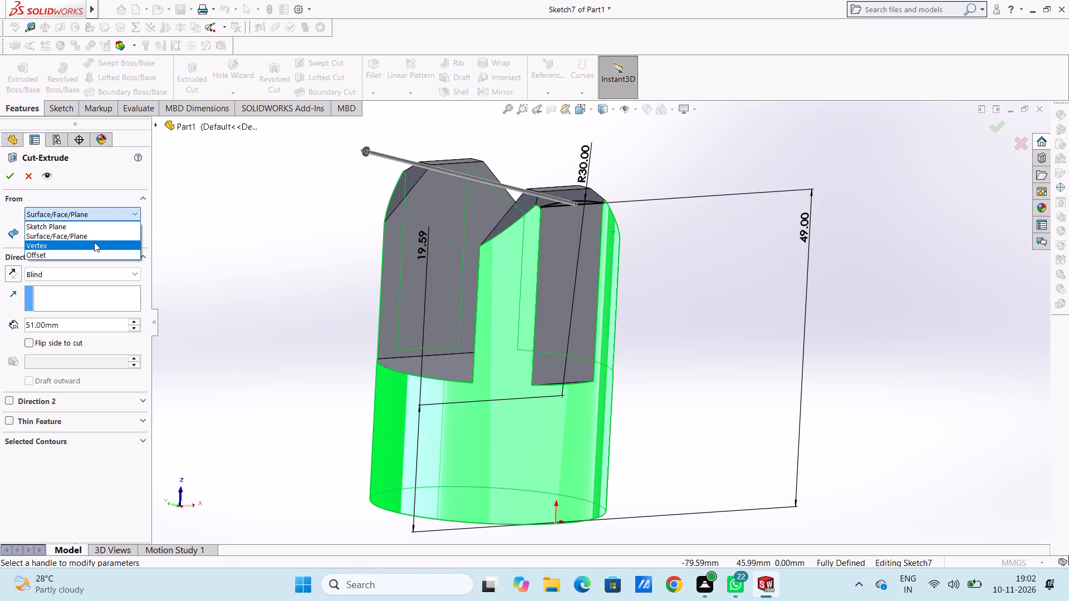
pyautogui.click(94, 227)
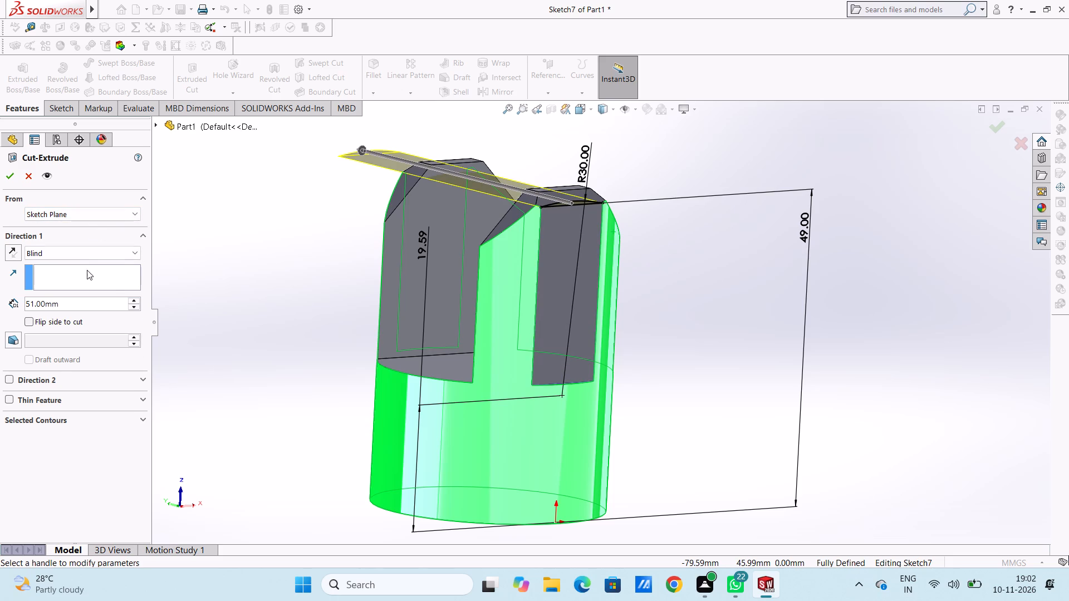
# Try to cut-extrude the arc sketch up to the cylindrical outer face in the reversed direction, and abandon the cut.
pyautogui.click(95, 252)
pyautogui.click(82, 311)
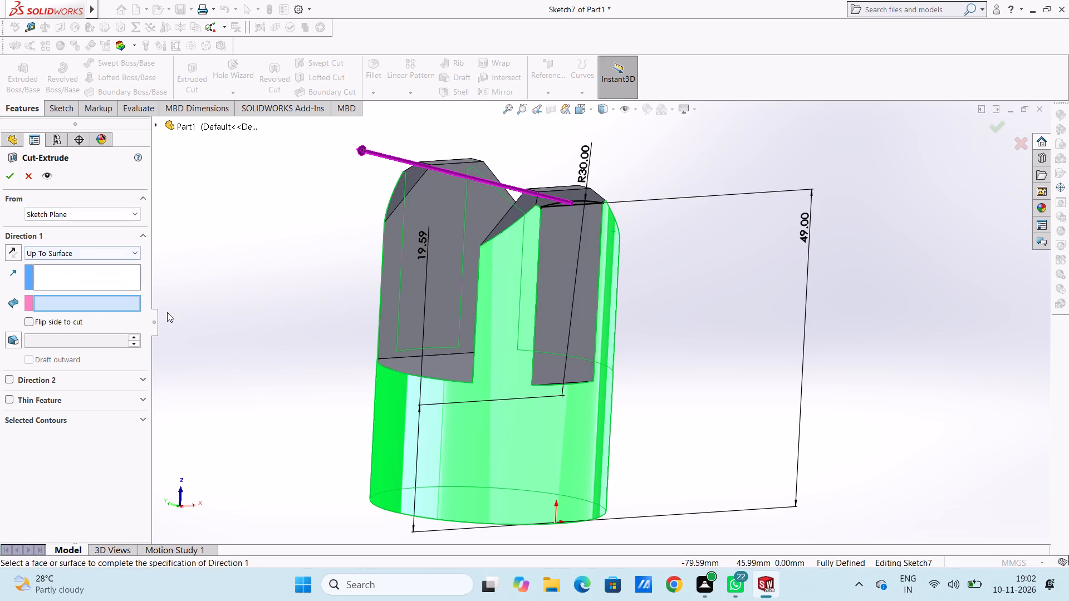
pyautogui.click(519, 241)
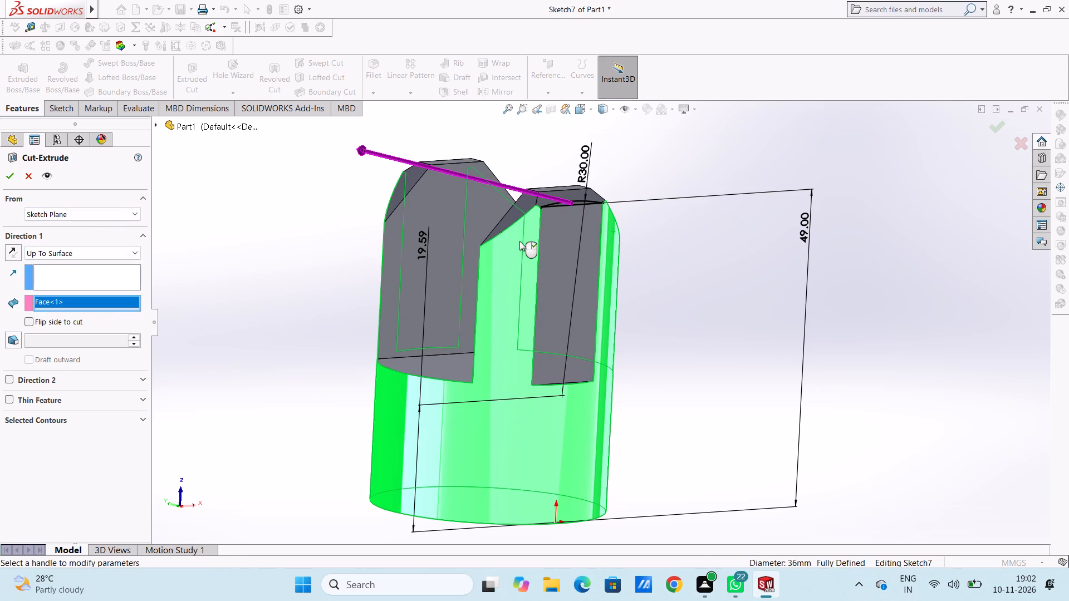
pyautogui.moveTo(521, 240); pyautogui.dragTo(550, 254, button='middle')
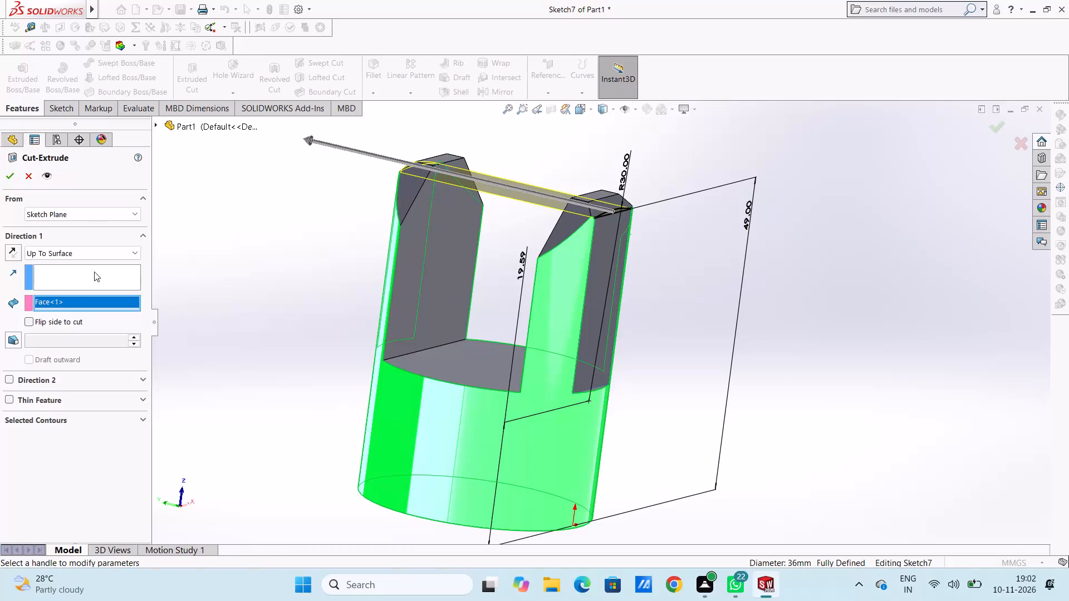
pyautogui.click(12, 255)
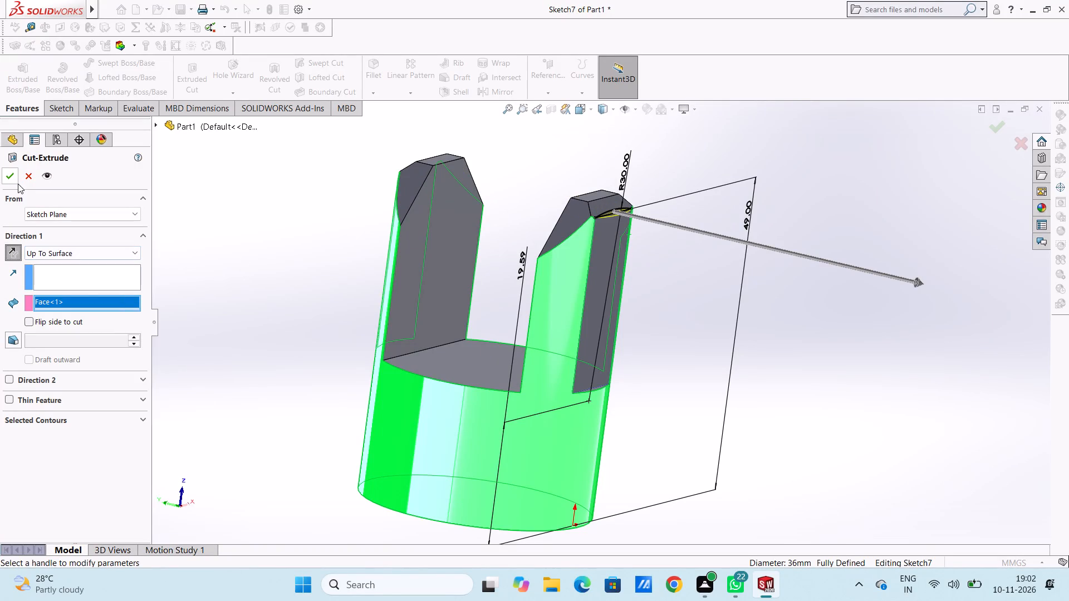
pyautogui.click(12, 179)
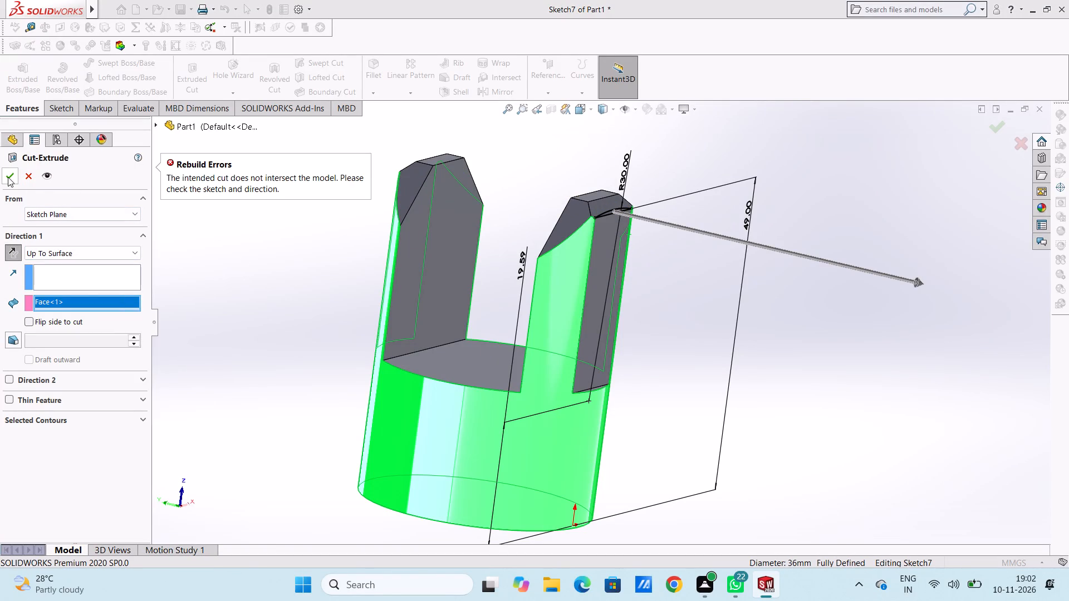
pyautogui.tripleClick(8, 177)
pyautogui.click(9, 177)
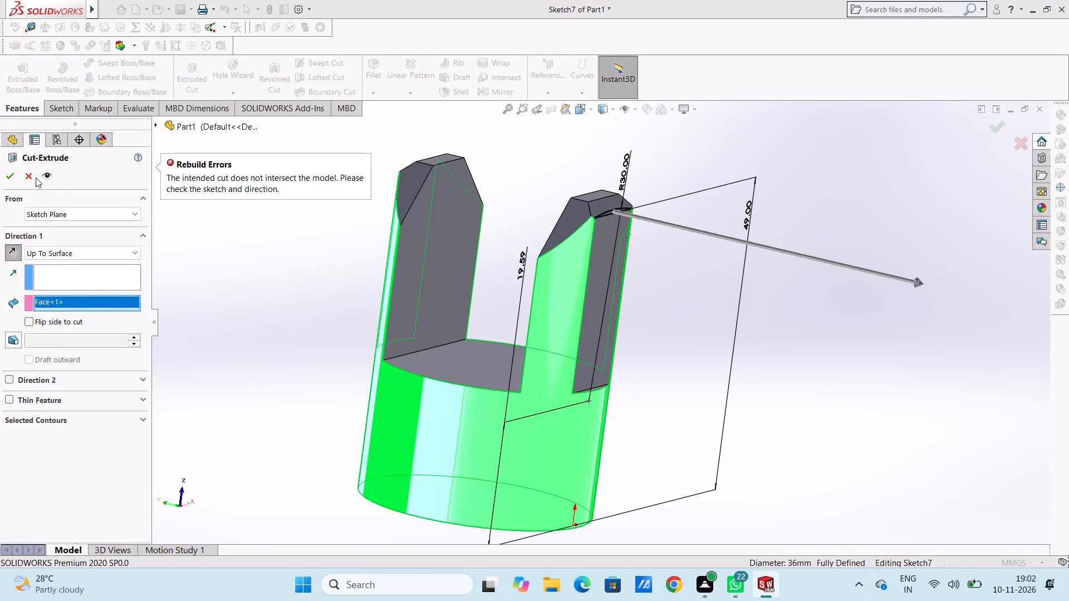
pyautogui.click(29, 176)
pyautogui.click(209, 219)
# Examine from several angles how the arc sketch sits against the prong's flat and chamfered tip.
pyautogui.moveTo(305, 228); pyautogui.dragTo(248, 229, button='middle')
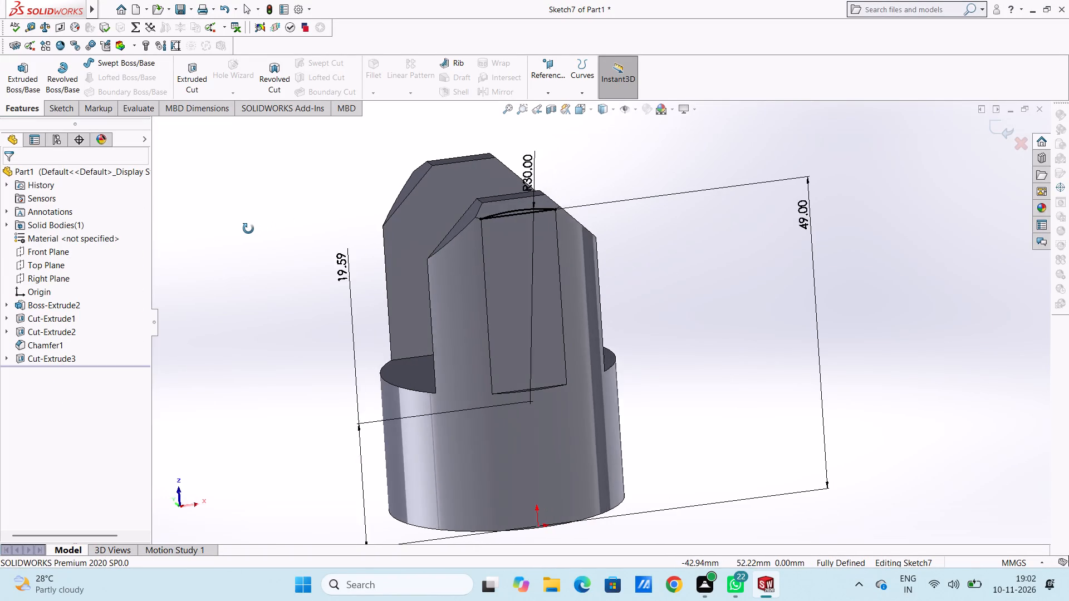
pyautogui.moveTo(248, 229); pyautogui.dragTo(296, 278, button='middle')
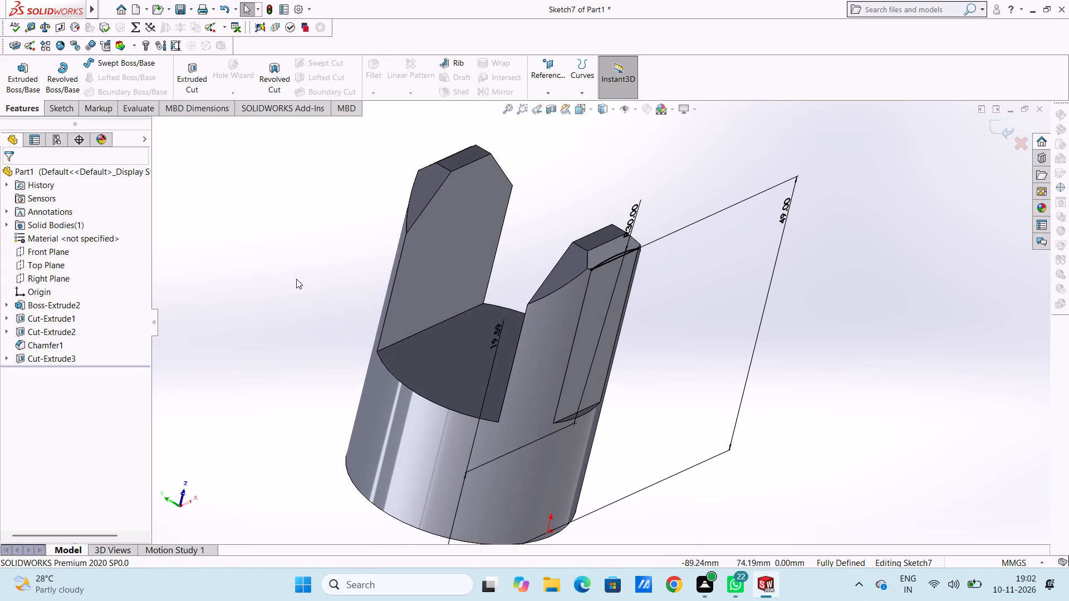
pyautogui.scroll(2, 305, 318)
pyautogui.moveTo(342, 318); pyautogui.dragTo(286, 255, button='middle')
pyautogui.moveTo(333, 309); pyautogui.dragTo(383, 297, button='middle')
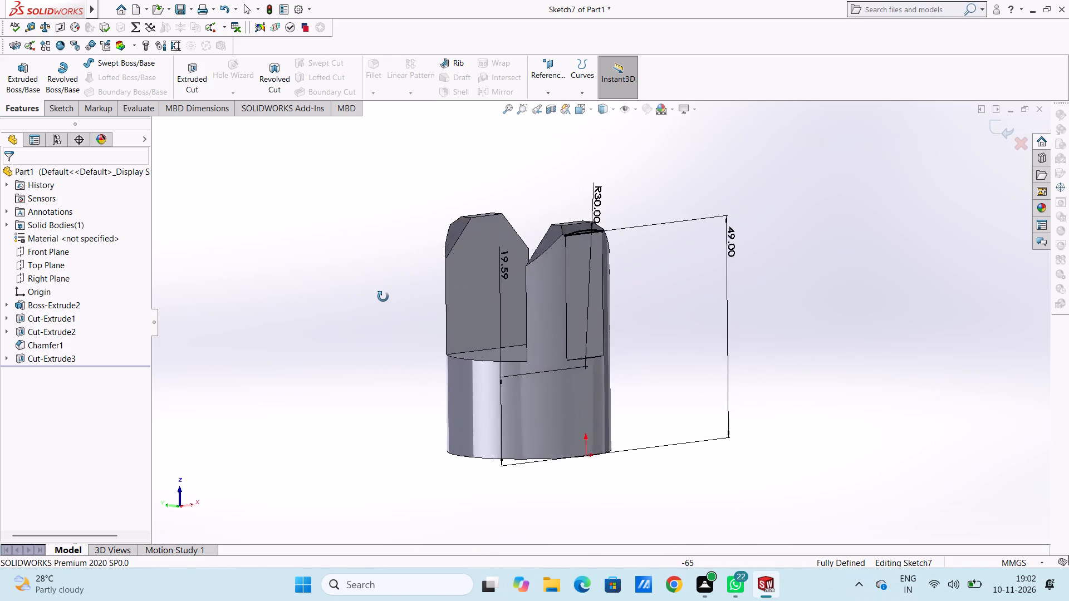
pyautogui.moveTo(383, 297); pyautogui.dragTo(335, 342, button='middle')
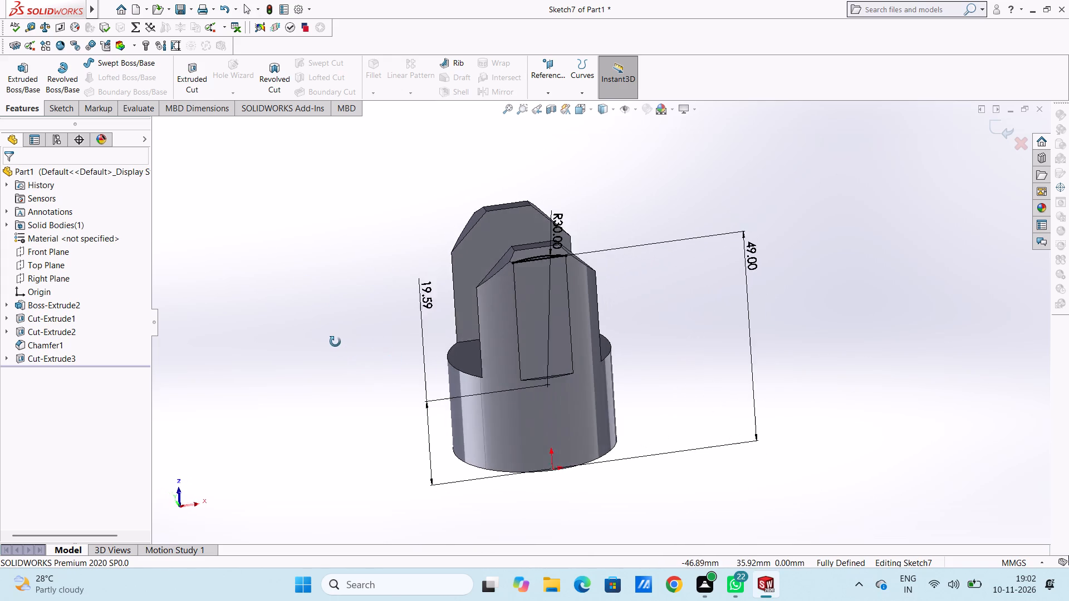
pyautogui.moveTo(335, 342); pyautogui.dragTo(350, 371, button='middle')
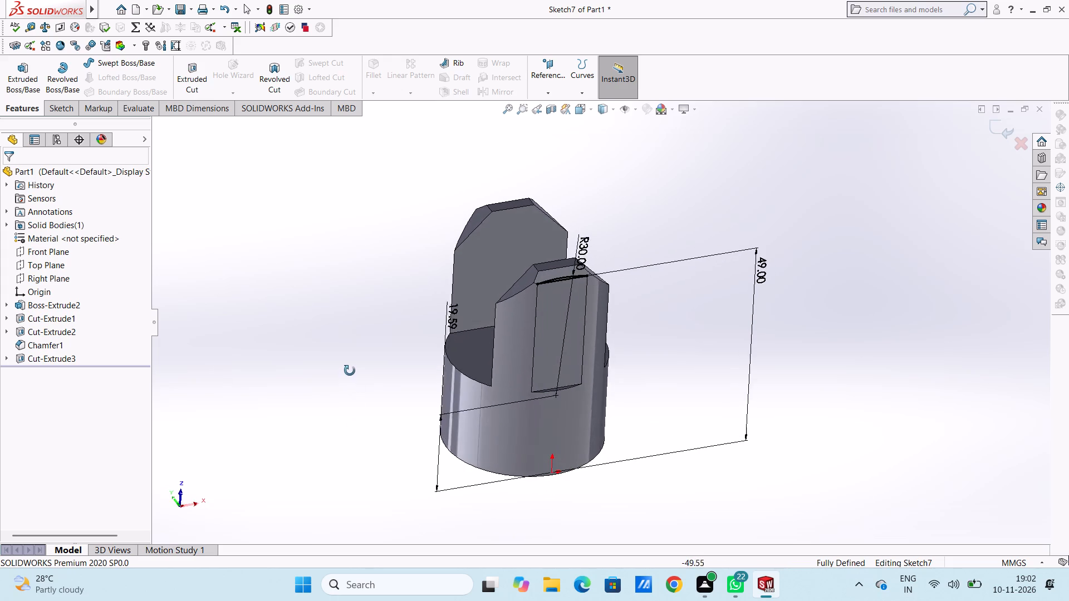
pyautogui.moveTo(350, 371); pyautogui.dragTo(382, 425, button='middle')
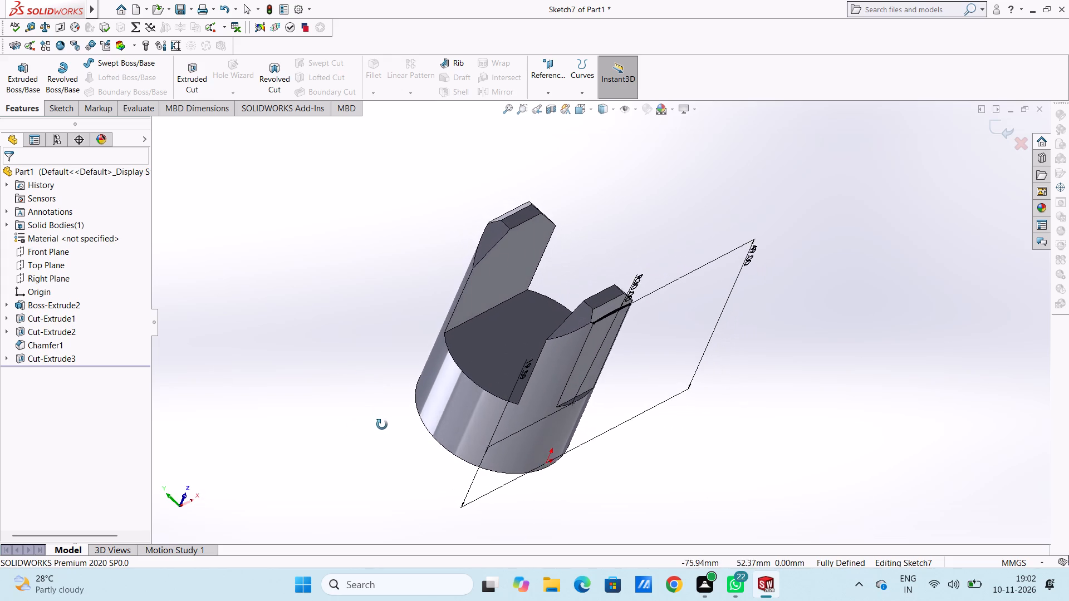
pyautogui.moveTo(382, 425); pyautogui.dragTo(351, 397, button='middle')
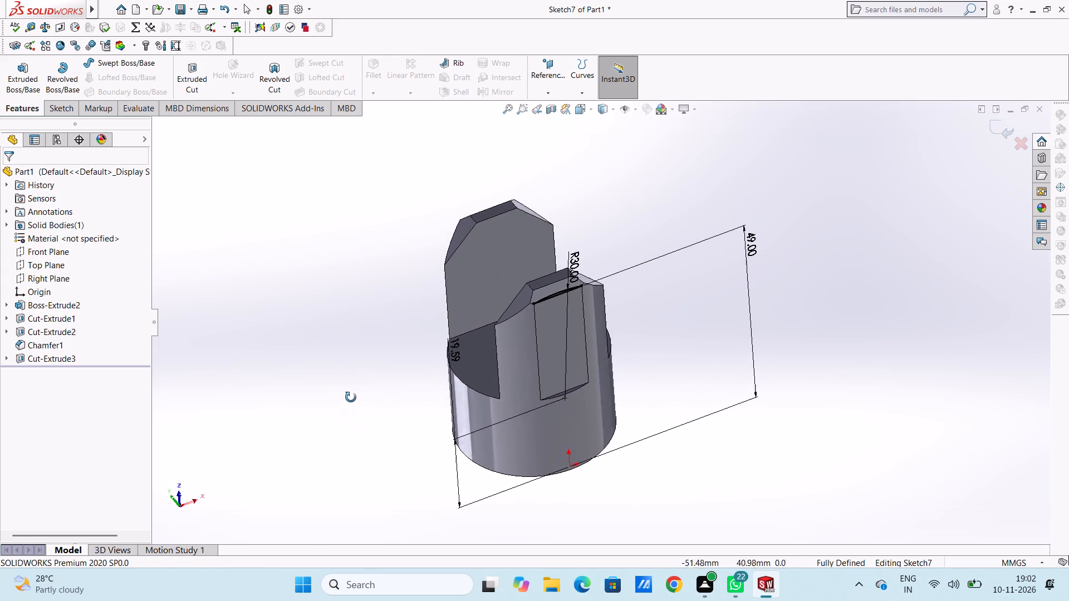
pyautogui.moveTo(351, 397); pyautogui.dragTo(341, 343, button='middle')
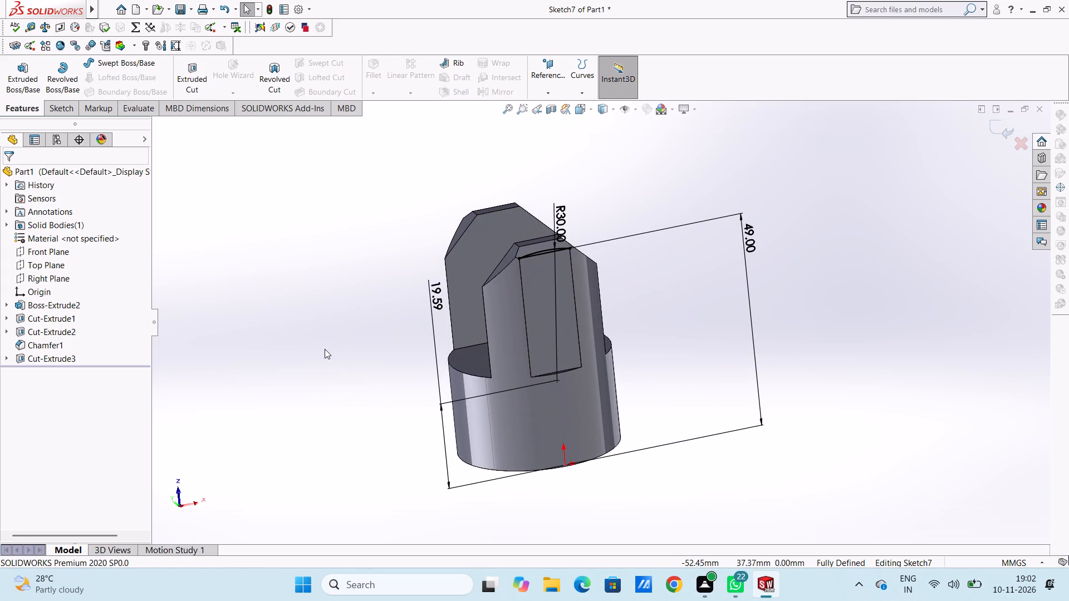
# Undo all edits of the arc-topped profile on the prong until its whole sketch is removed.
pyautogui.hotkey('ctrl', 'z')
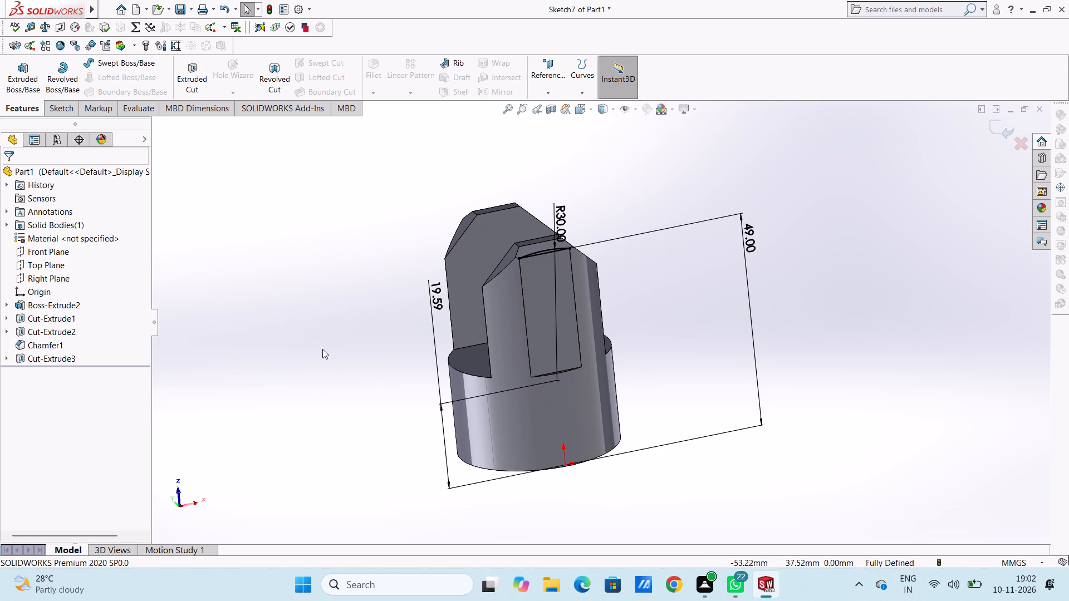
pyautogui.hotkey('ctrl', 'z')
pyautogui.hotkey('ctrl', 'z')
pyautogui.hotkey('ctrl', 'z')
pyautogui.hotkey('ctrl', 'z')
pyautogui.hotkey('ctrl', 'z')
pyautogui.hotkey('ctrl', 'z')
pyautogui.hotkey('ctrl', 'z')
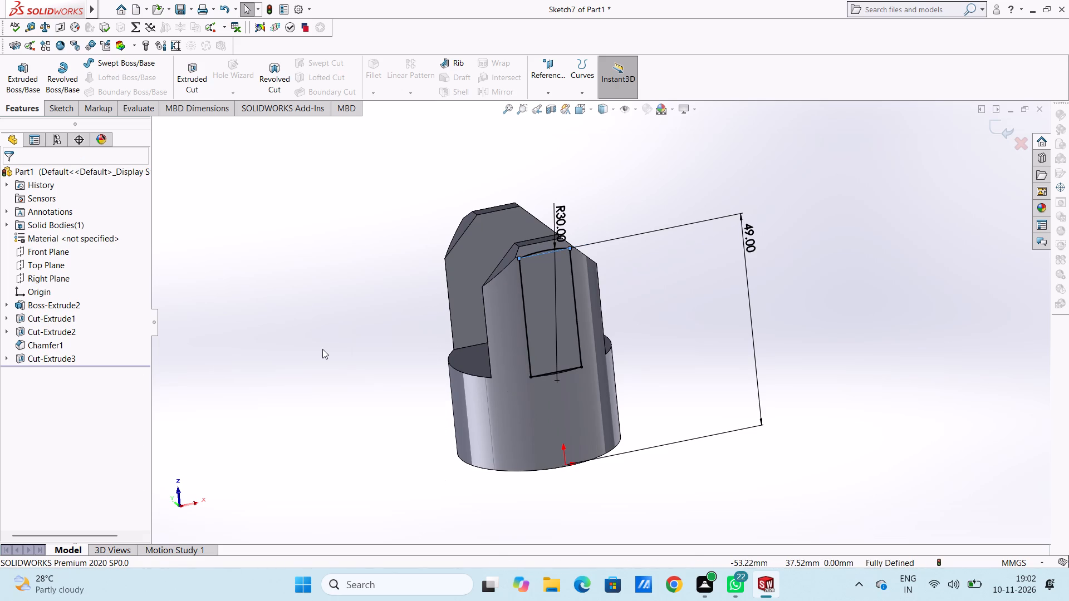
pyautogui.hotkey('ctrl', 'z')
pyautogui.hotkey('ctrl', 'z')
pyautogui.hotkey('ctrl', 'z')
pyautogui.hotkey('ctrl', 'z')
pyautogui.hotkey('ctrl', 'z')
pyautogui.hotkey('ctrl', 'z')
pyautogui.hotkey('ctrl', 'z')
pyautogui.hotkey('ctrl', 'z')
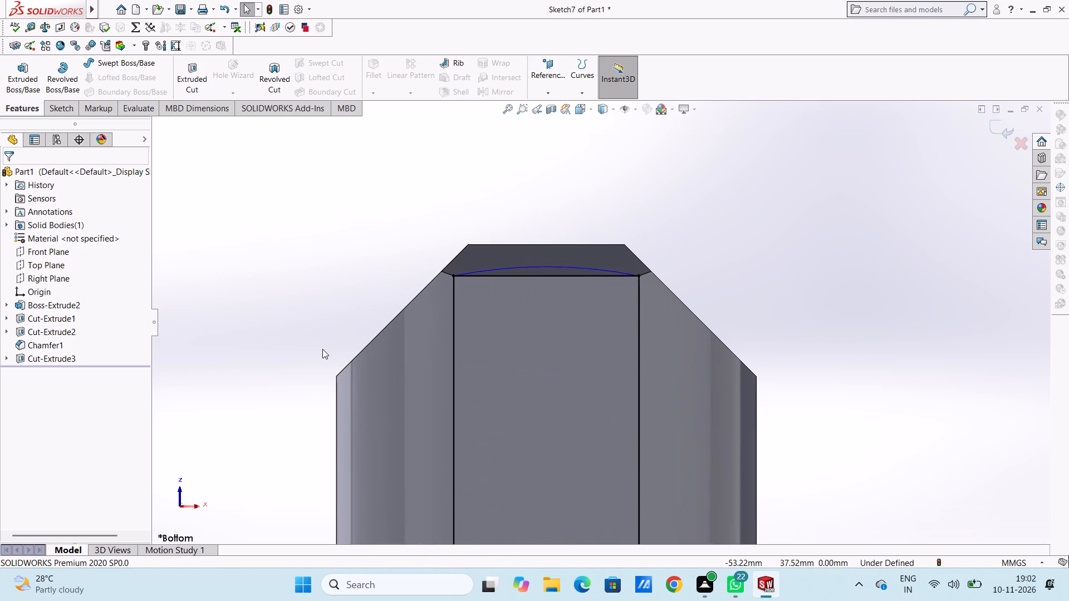
pyautogui.hotkey('ctrl', 'z')
pyautogui.hotkey('ctrl', 'z')
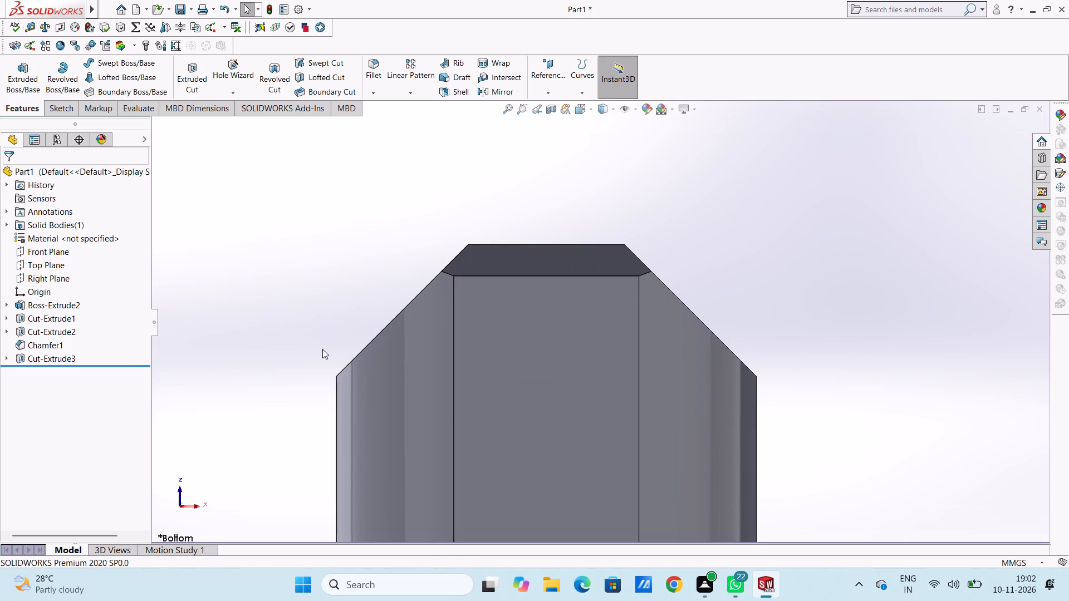
# On the Top Plane, sketch a corner rectangle about 11.83 by 27.5 mm tracing the outline of the prong's outer flat.
pyautogui.scroll(4, 459, 298)
pyautogui.moveTo(420, 241); pyautogui.dragTo(465, 292, button='middle')
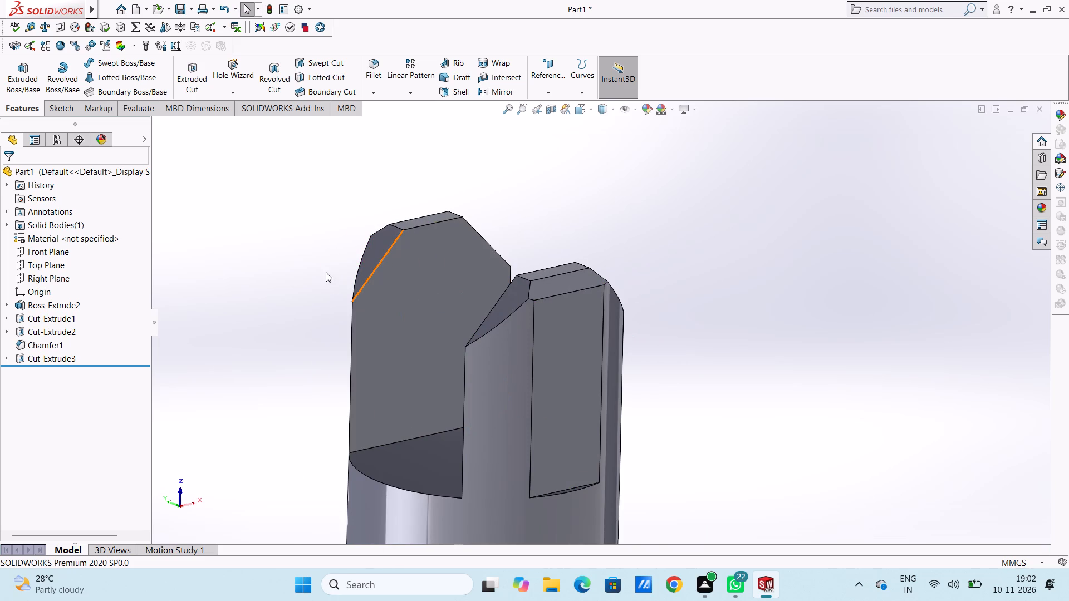
pyautogui.click(60, 265)
pyautogui.click(75, 249)
pyautogui.click(228, 253)
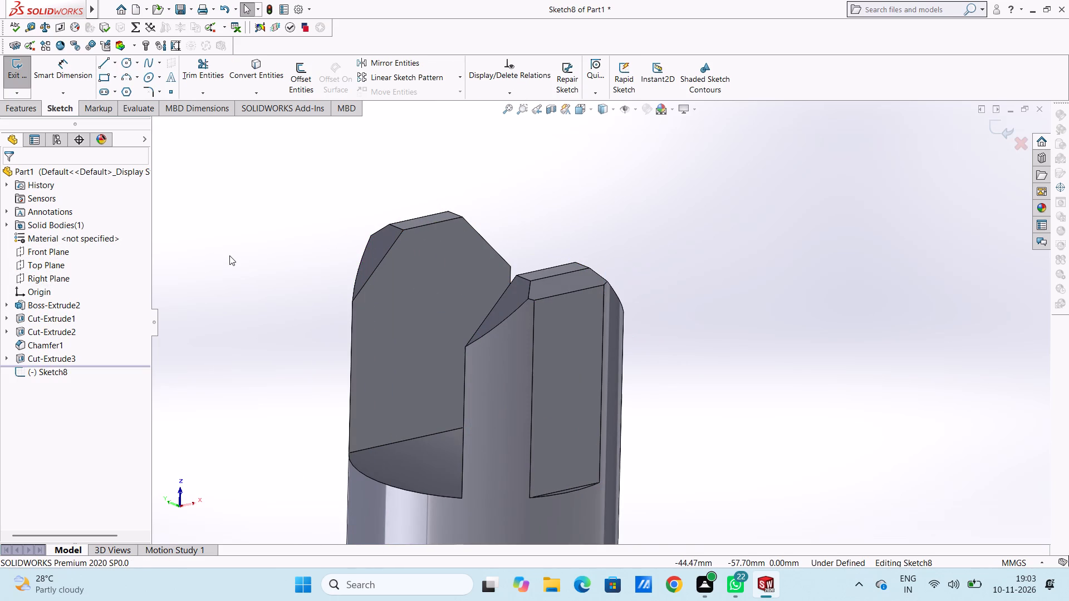
pyautogui.hotkey('ctrl', '6')
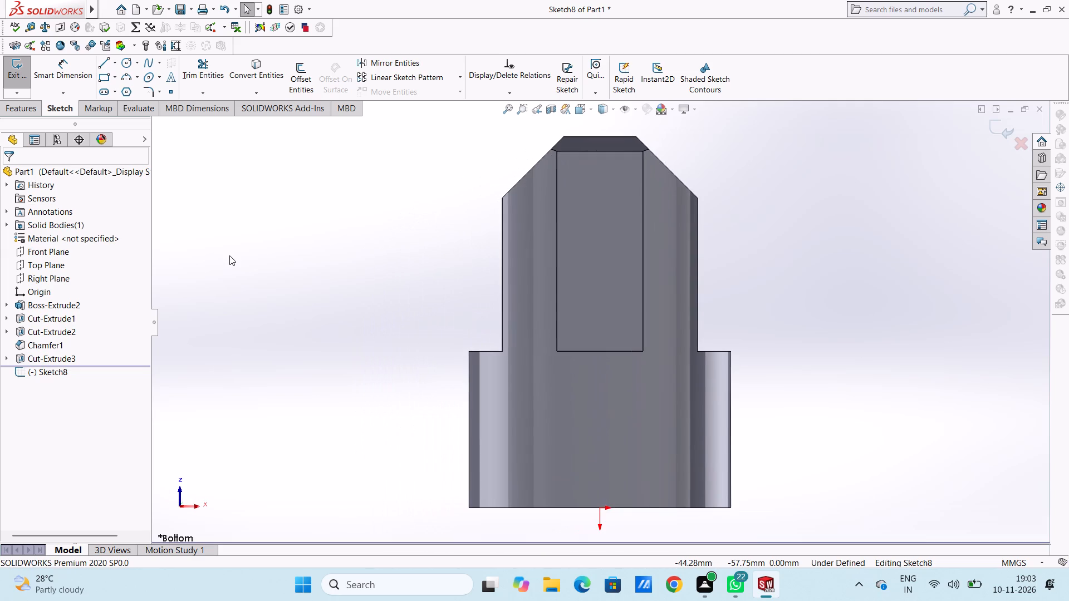
pyautogui.scroll(5, 600, 257)
pyautogui.scroll(-5, 637, 256)
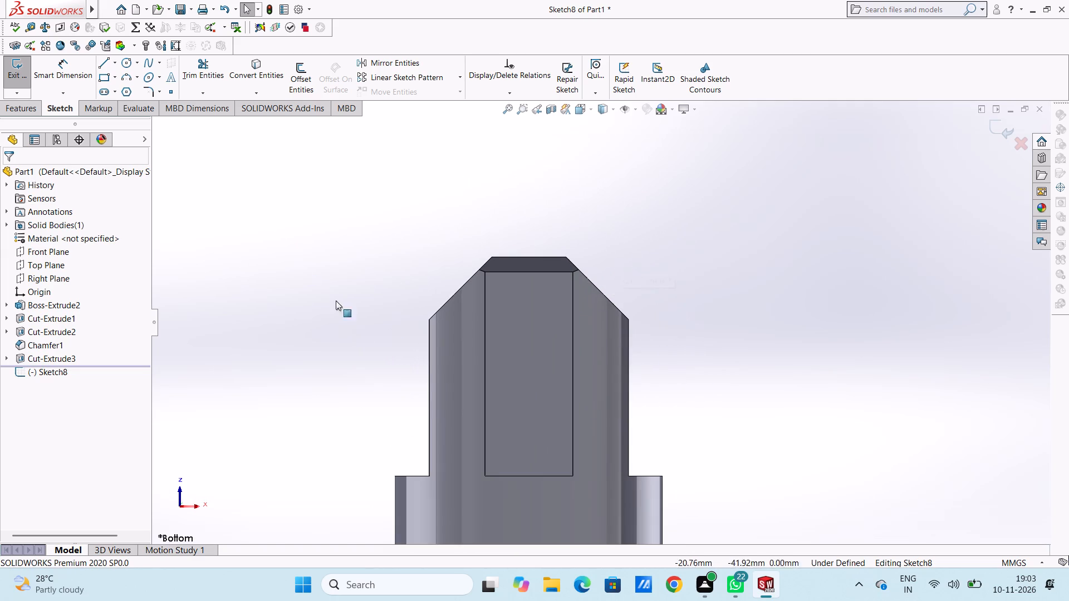
pyautogui.click(106, 72)
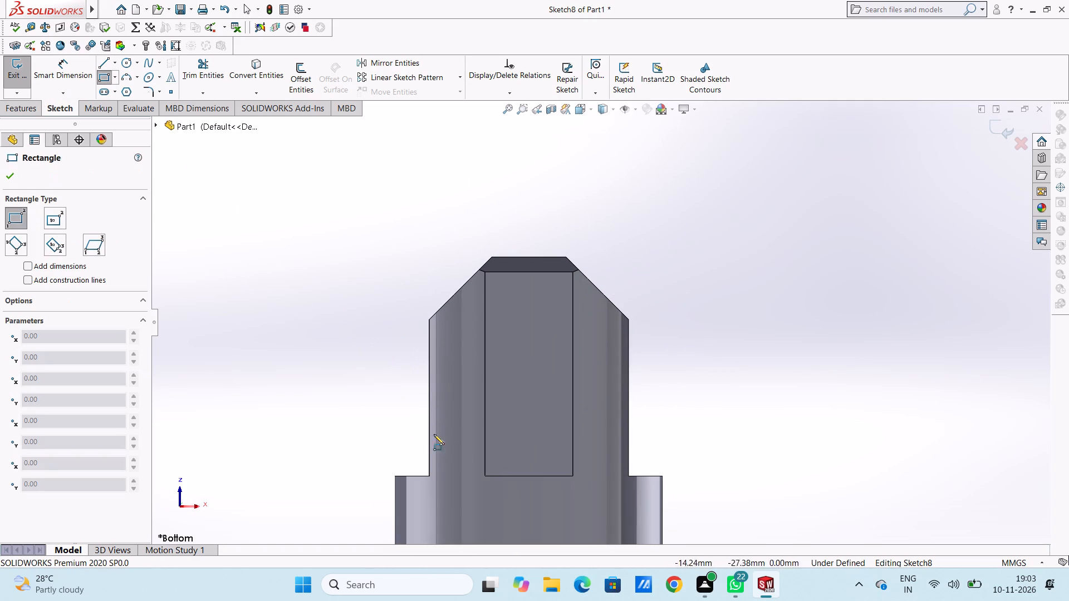
pyautogui.click(486, 477)
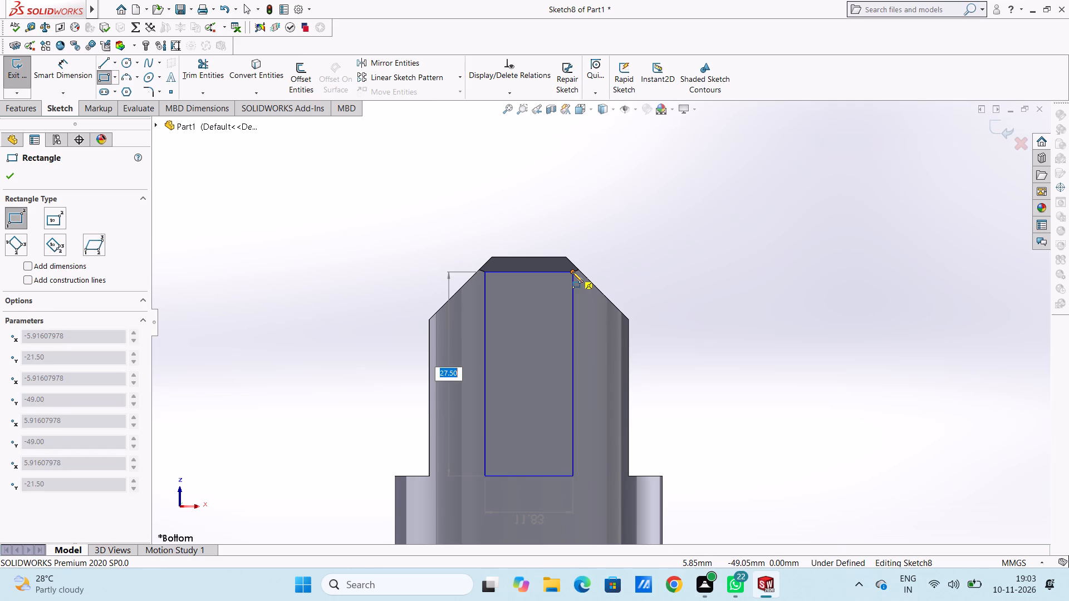
pyautogui.click(572, 272)
pyautogui.rightClick(728, 208)
pyautogui.click(746, 220)
pyautogui.click(710, 243)
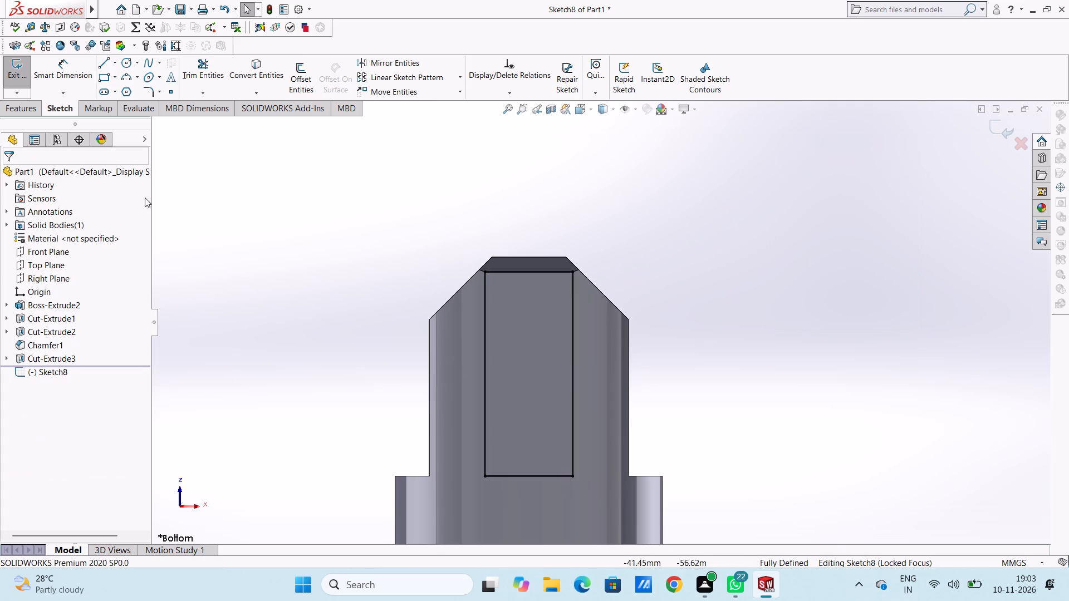
# Draw a 3-point arc of radius 30 mm bulging above the rectangle's top edge, joining its two upper corners.
pyautogui.click(126, 75)
pyautogui.scroll(-5, 543, 287)
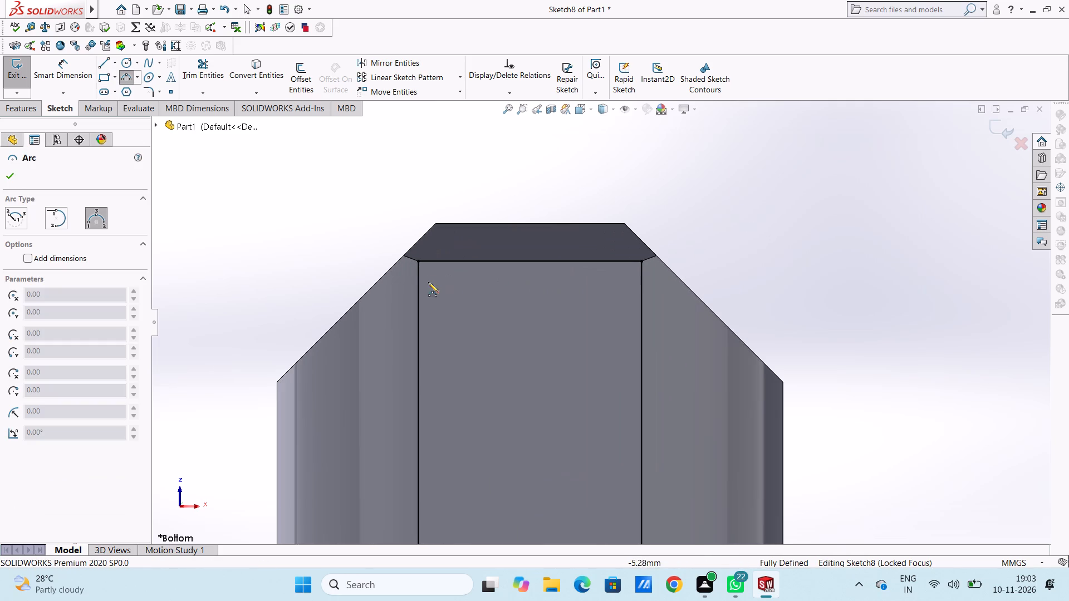
pyautogui.click(418, 262)
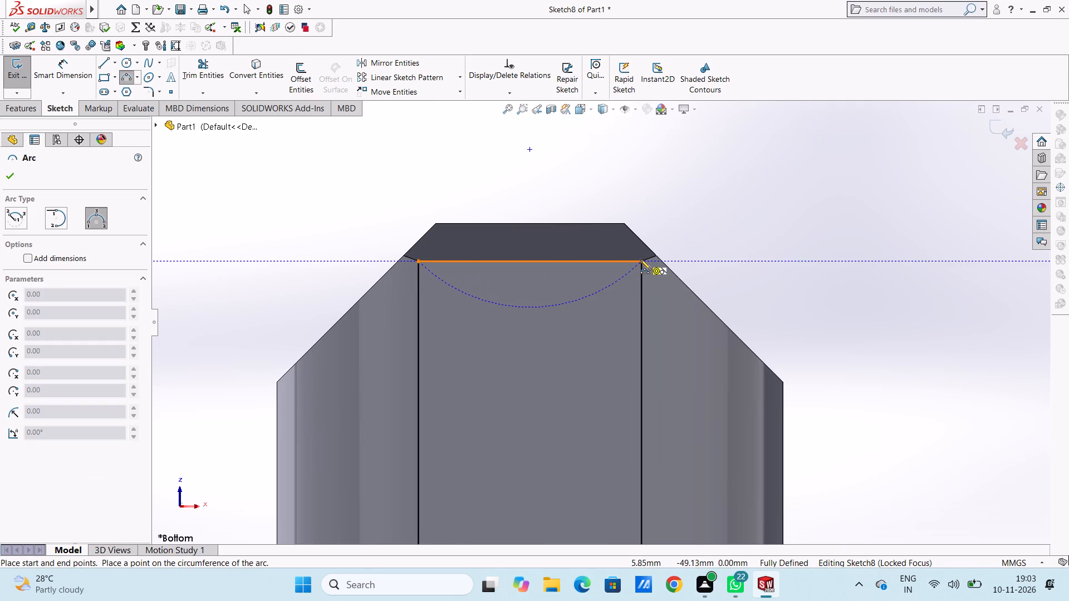
pyautogui.click(640, 259)
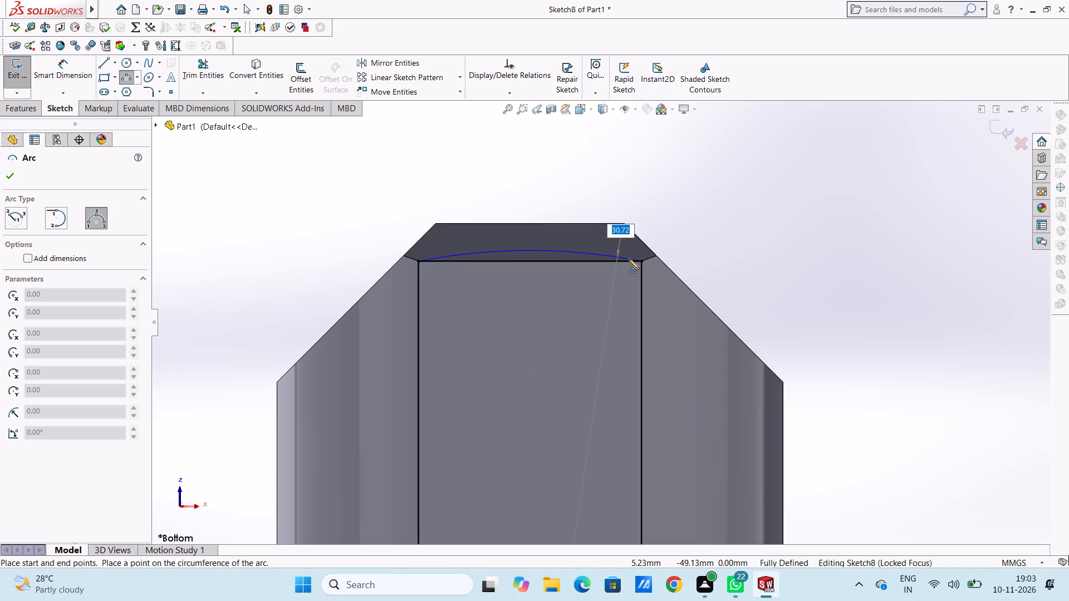
pyautogui.write('30')
pyautogui.press('Return')
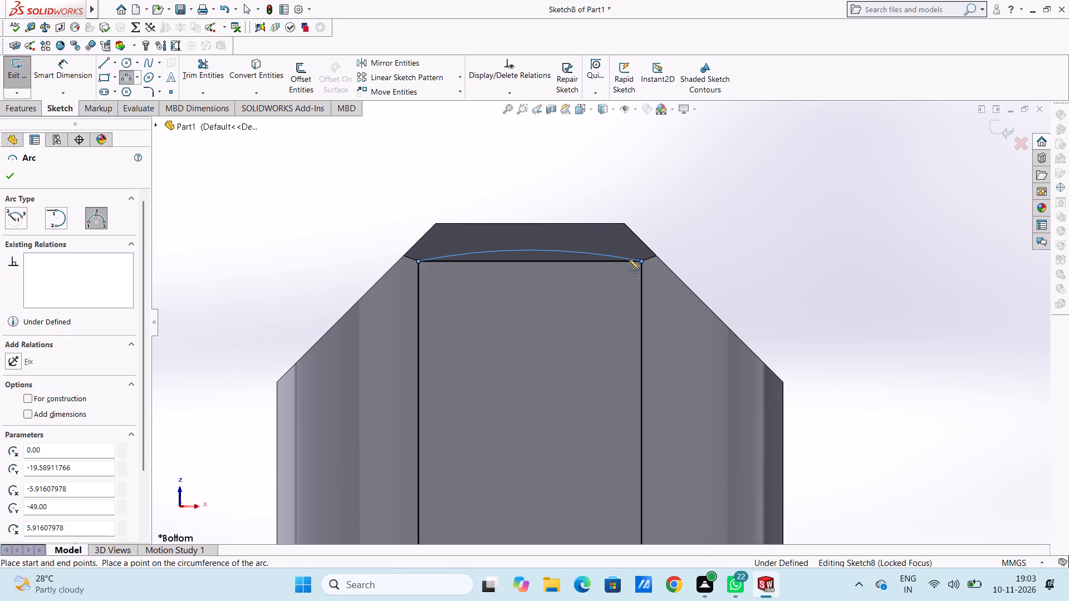
pyautogui.rightClick(708, 198)
pyautogui.doubleClick(719, 200)
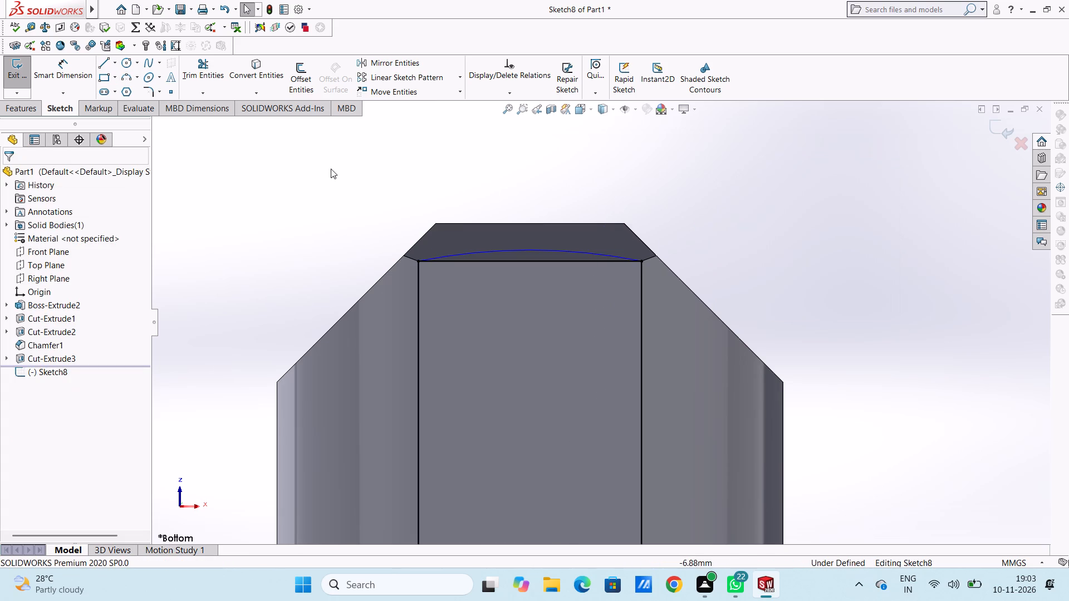
# Add a 30 mm radius dimension to the arc above the rectangle.
pyautogui.click(66, 65)
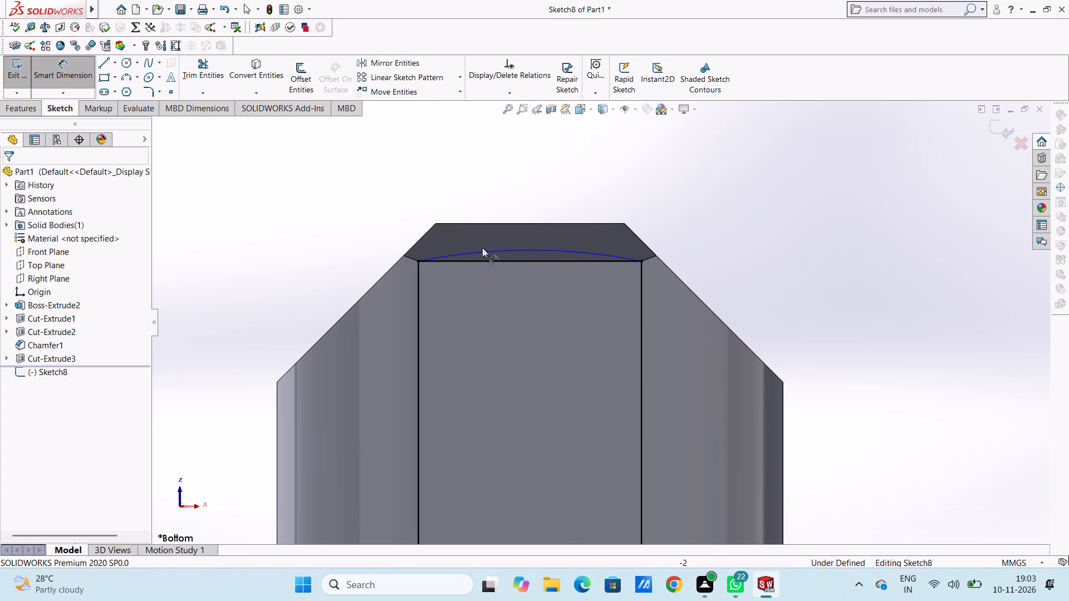
pyautogui.click(493, 248)
pyautogui.click(632, 199)
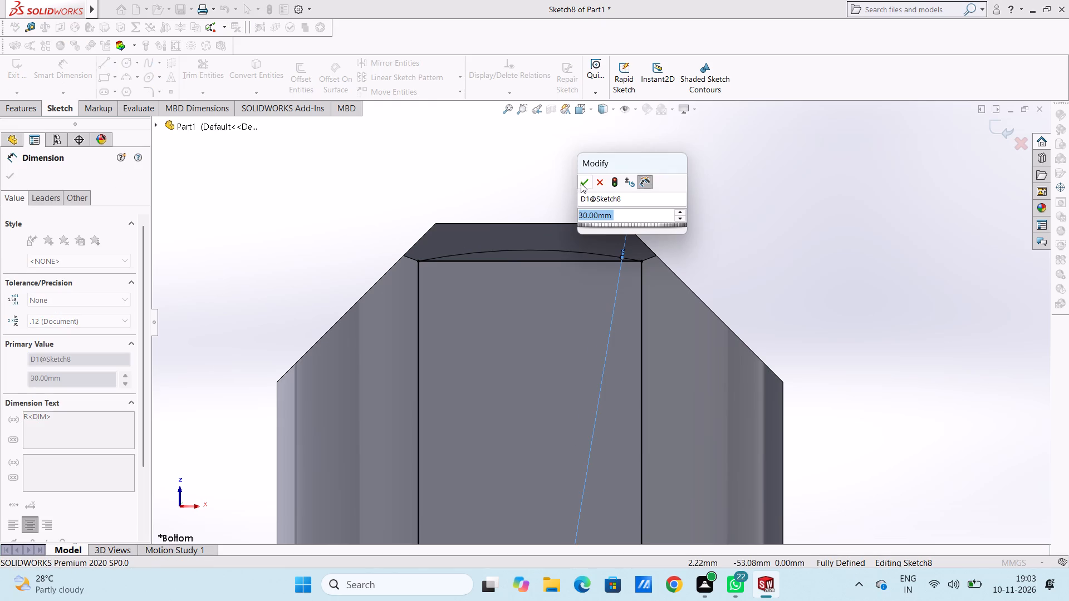
pyautogui.click(581, 182)
pyautogui.click(552, 173)
pyautogui.scroll(3, 546, 170)
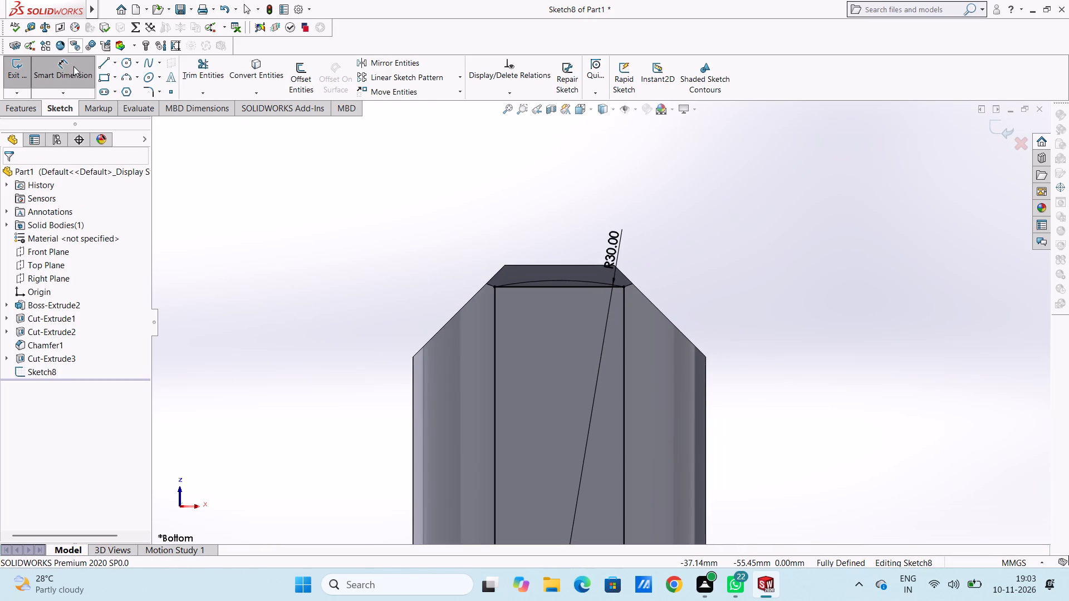
pyautogui.click(73, 68)
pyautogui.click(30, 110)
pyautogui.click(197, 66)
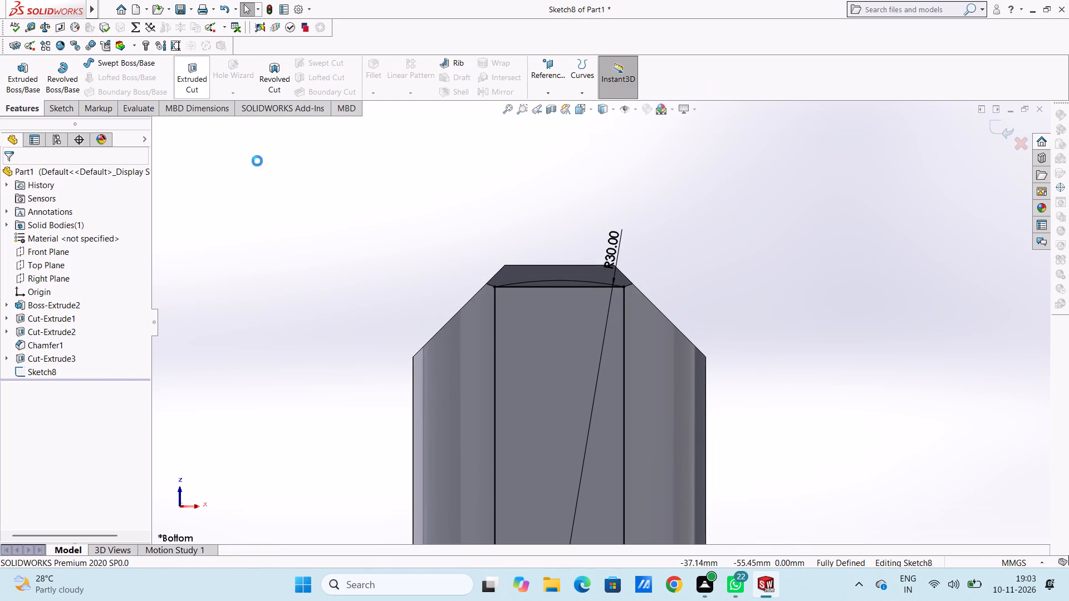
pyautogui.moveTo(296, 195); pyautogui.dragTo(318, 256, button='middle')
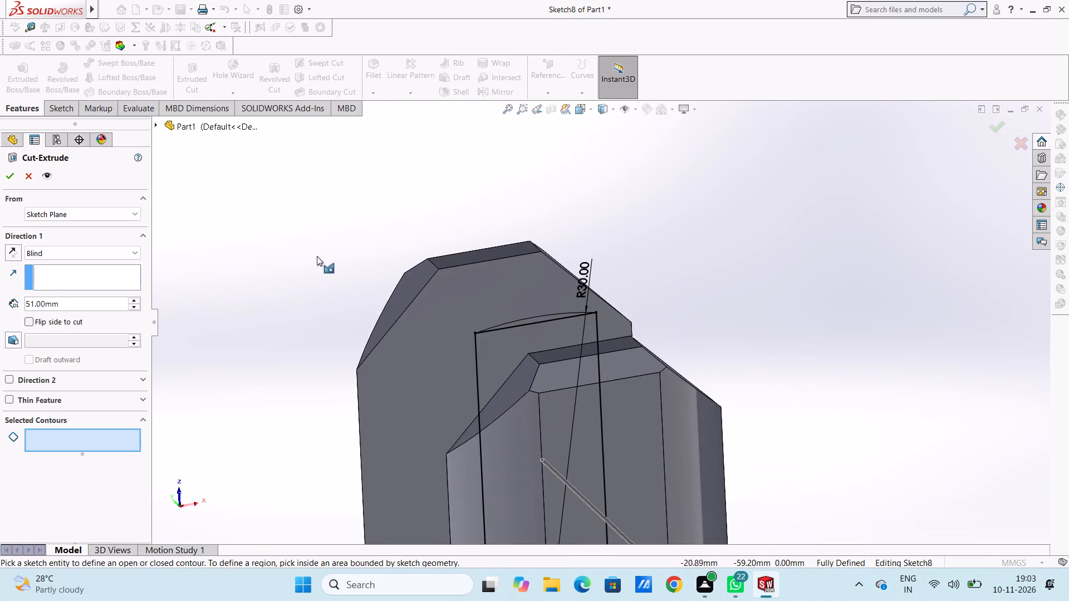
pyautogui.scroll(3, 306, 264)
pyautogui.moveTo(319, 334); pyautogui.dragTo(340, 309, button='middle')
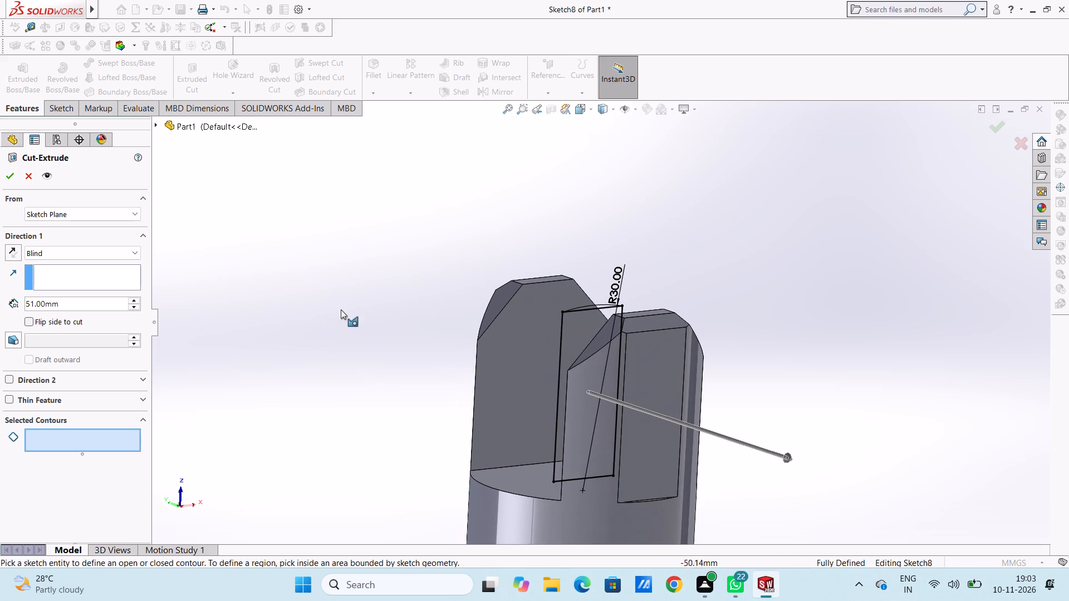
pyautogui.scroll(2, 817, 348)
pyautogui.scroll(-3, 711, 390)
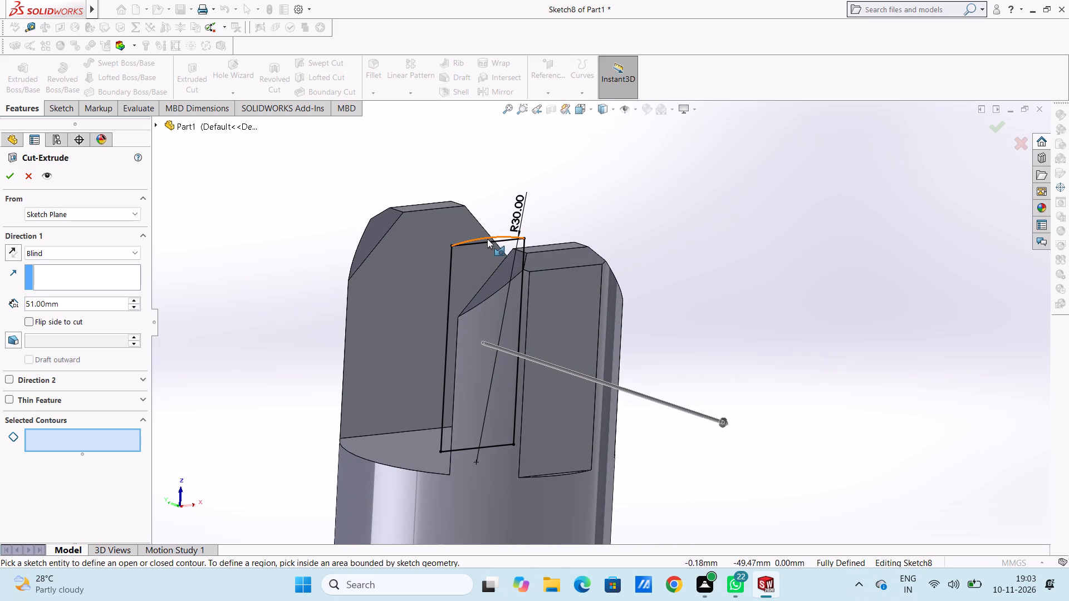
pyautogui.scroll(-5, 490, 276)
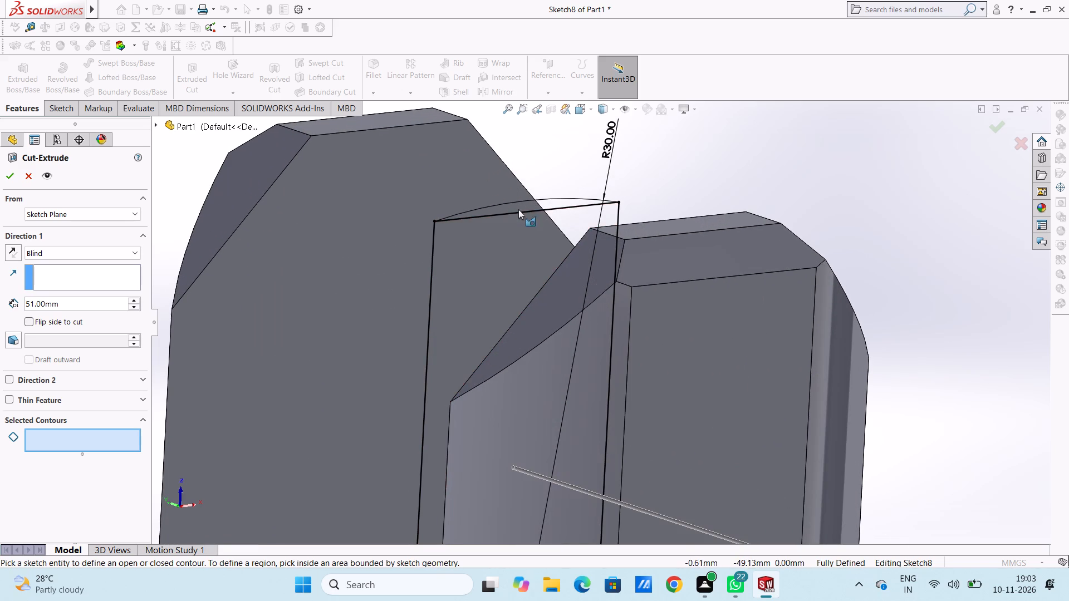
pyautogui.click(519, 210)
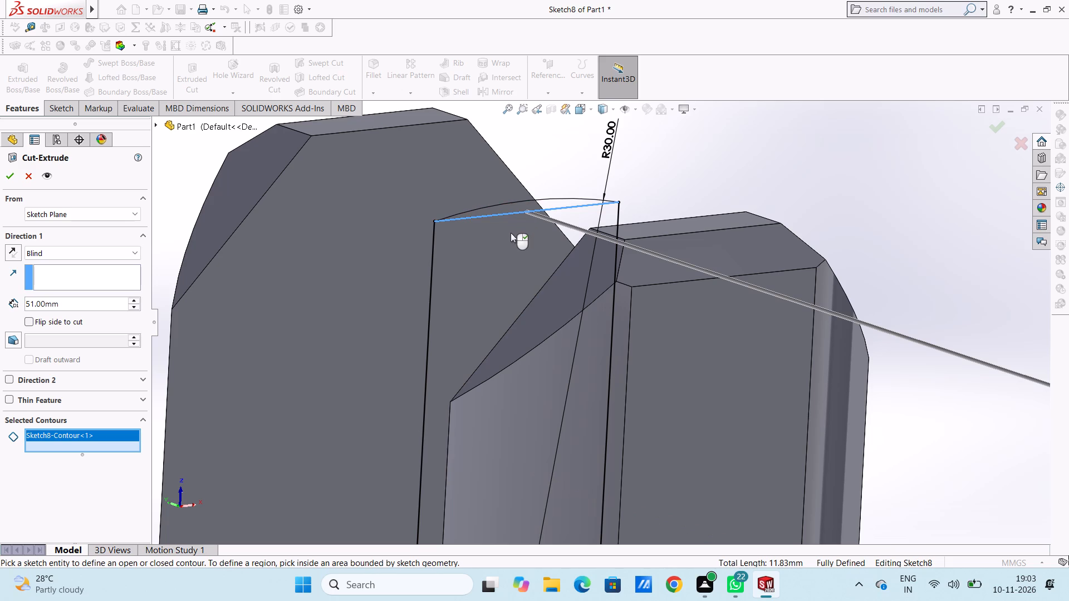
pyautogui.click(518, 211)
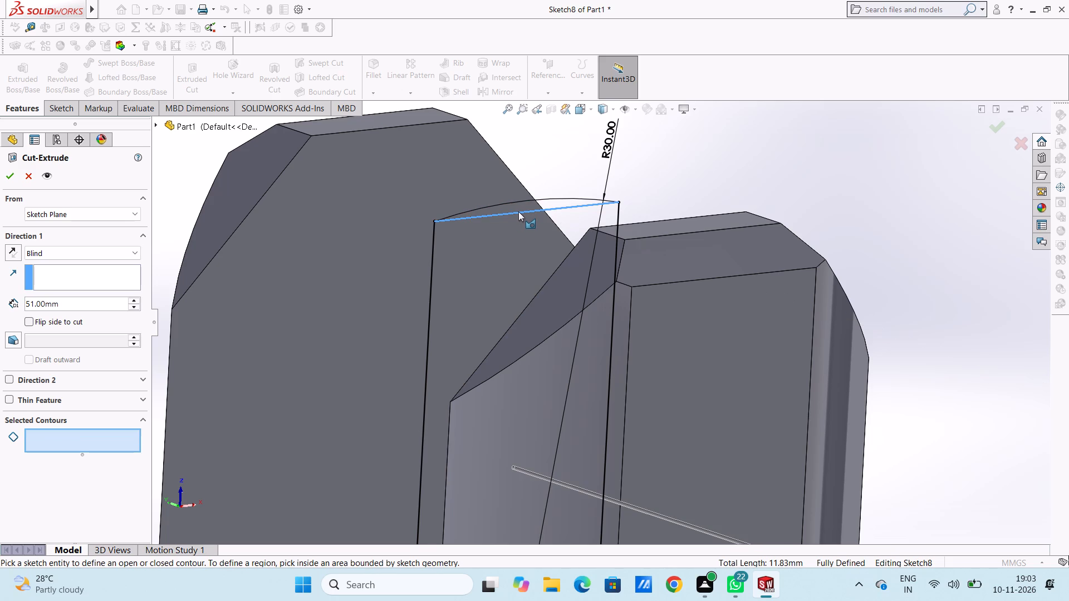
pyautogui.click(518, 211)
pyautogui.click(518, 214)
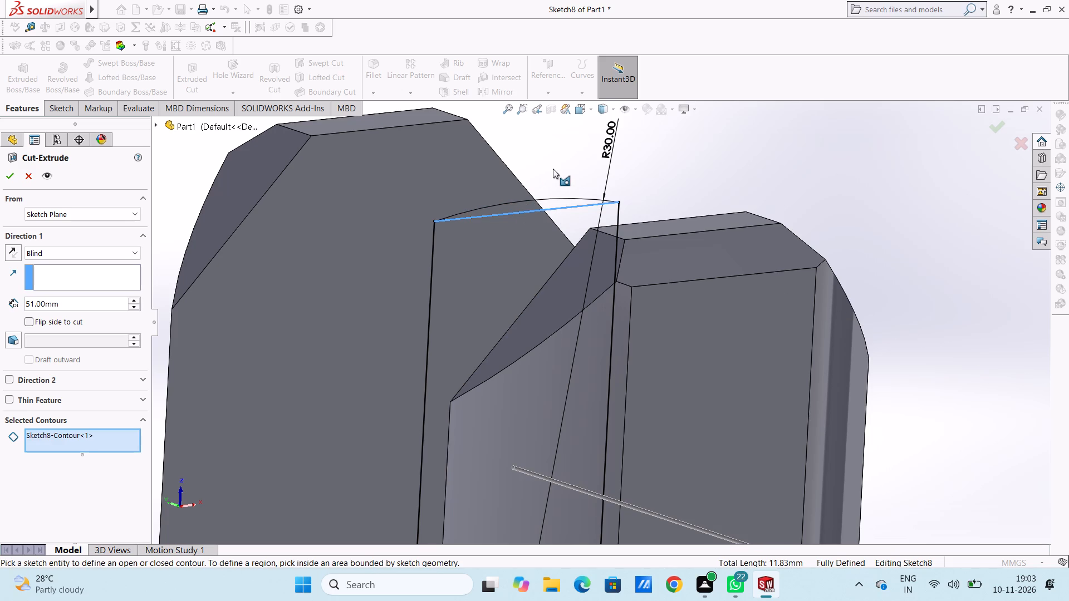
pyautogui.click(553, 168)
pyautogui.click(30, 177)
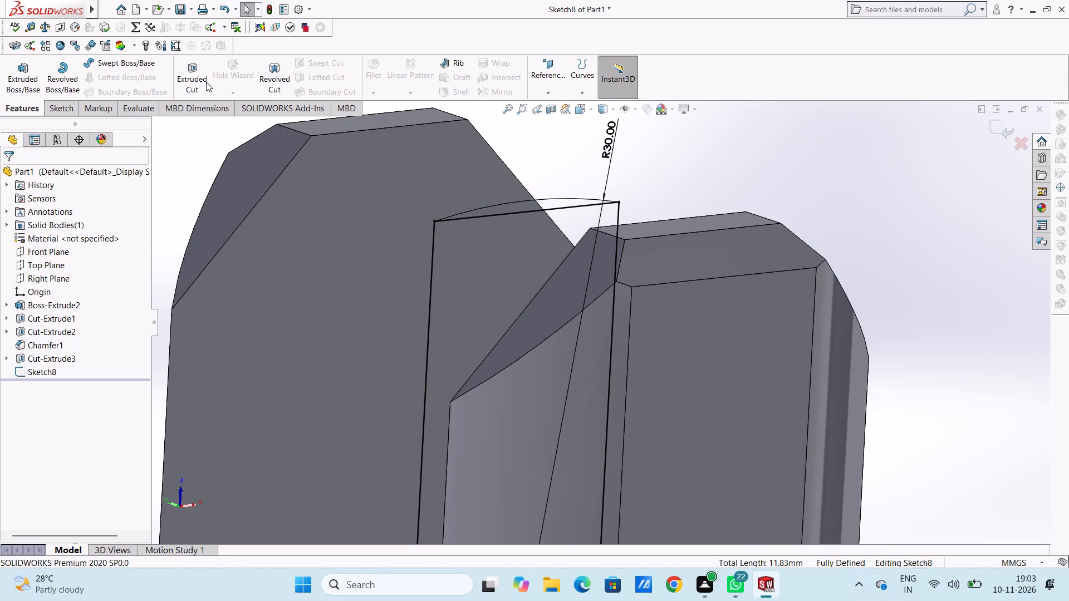
# Begin an extruded cut of the sketch, choosing both the arc segment and the rectangular region as its contours.
pyautogui.click(186, 71)
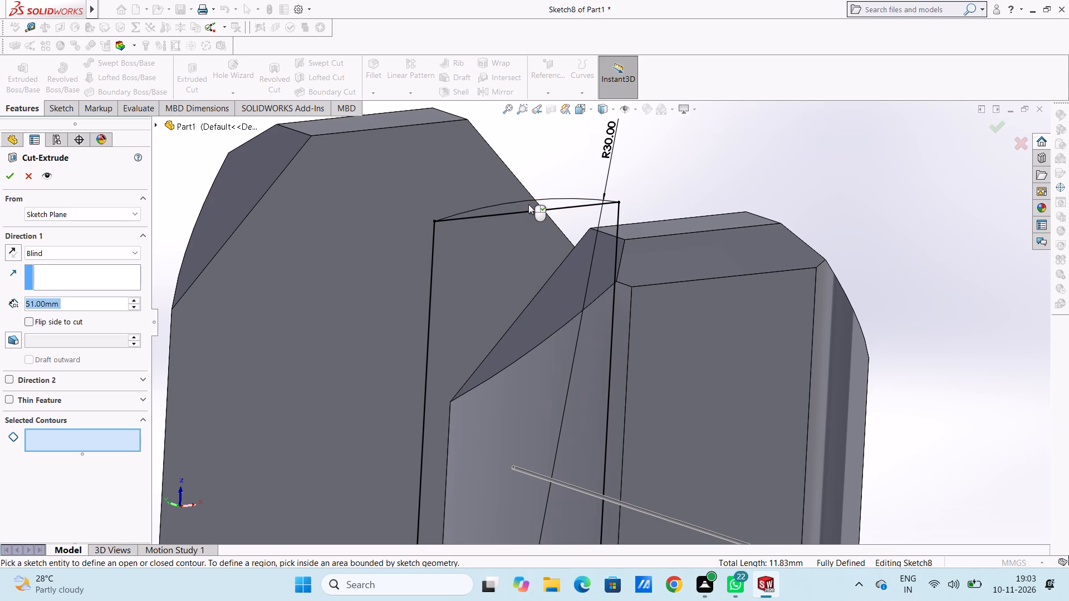
pyautogui.click(529, 204)
pyautogui.click(504, 259)
pyautogui.scroll(7, 504, 259)
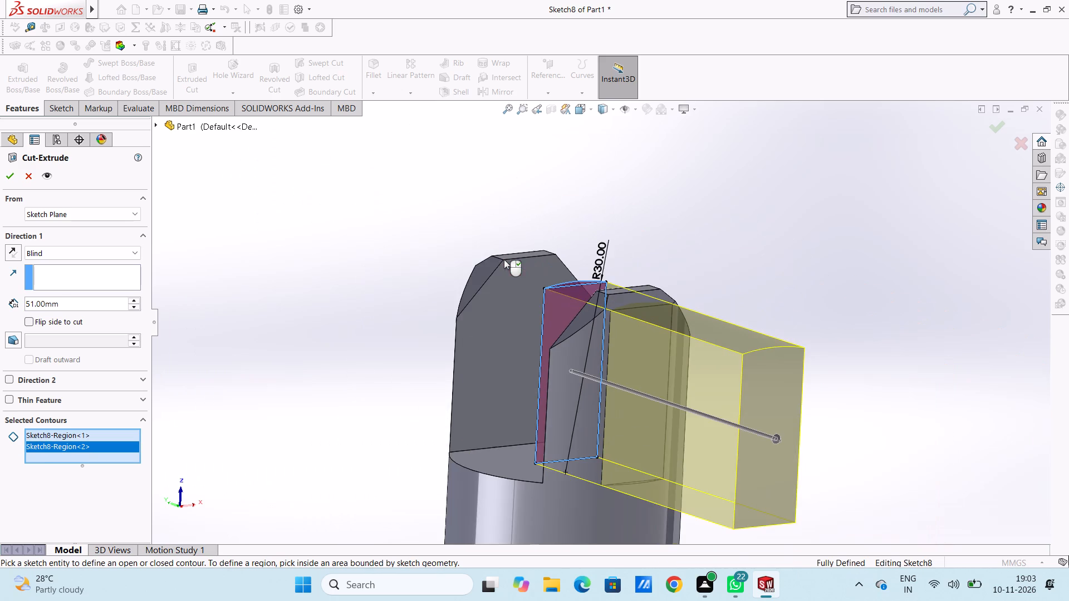
pyautogui.scroll(3, 650, 403)
pyautogui.scroll(-4, 656, 447)
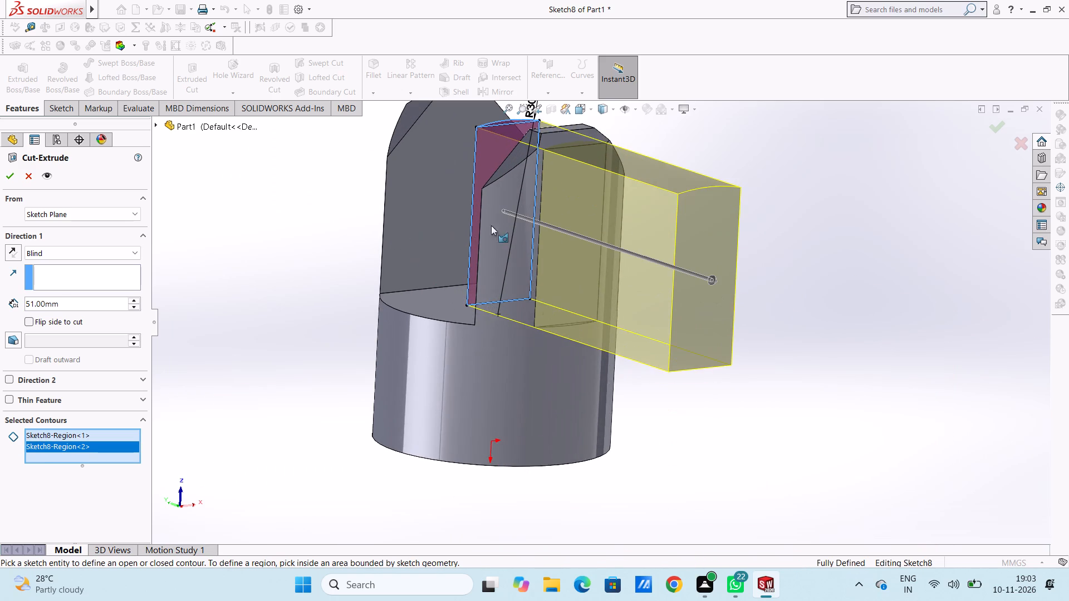
pyautogui.scroll(4, 585, 204)
pyautogui.scroll(-2, 599, 211)
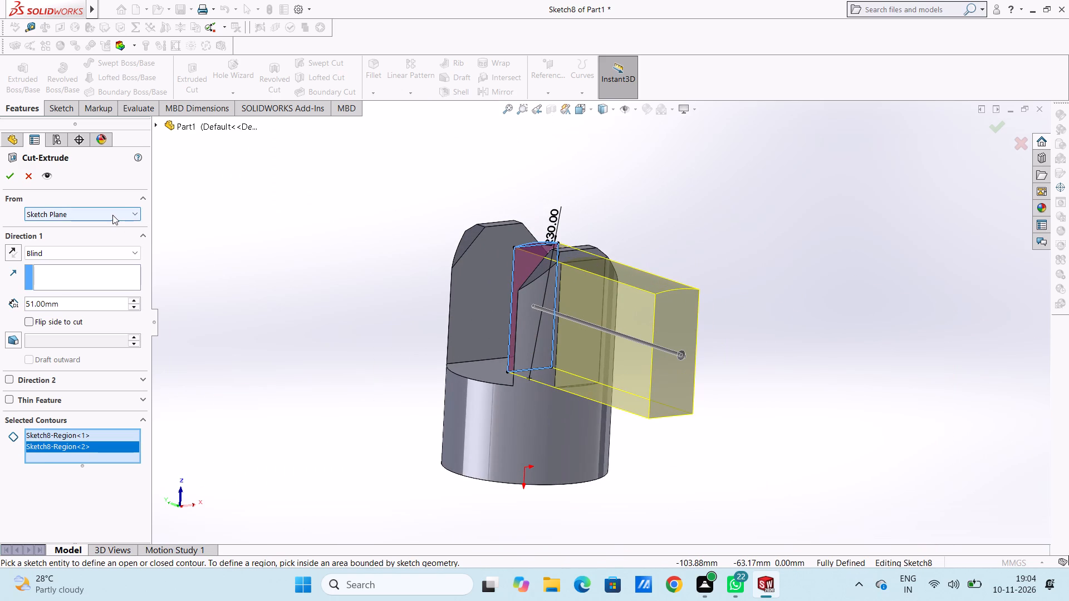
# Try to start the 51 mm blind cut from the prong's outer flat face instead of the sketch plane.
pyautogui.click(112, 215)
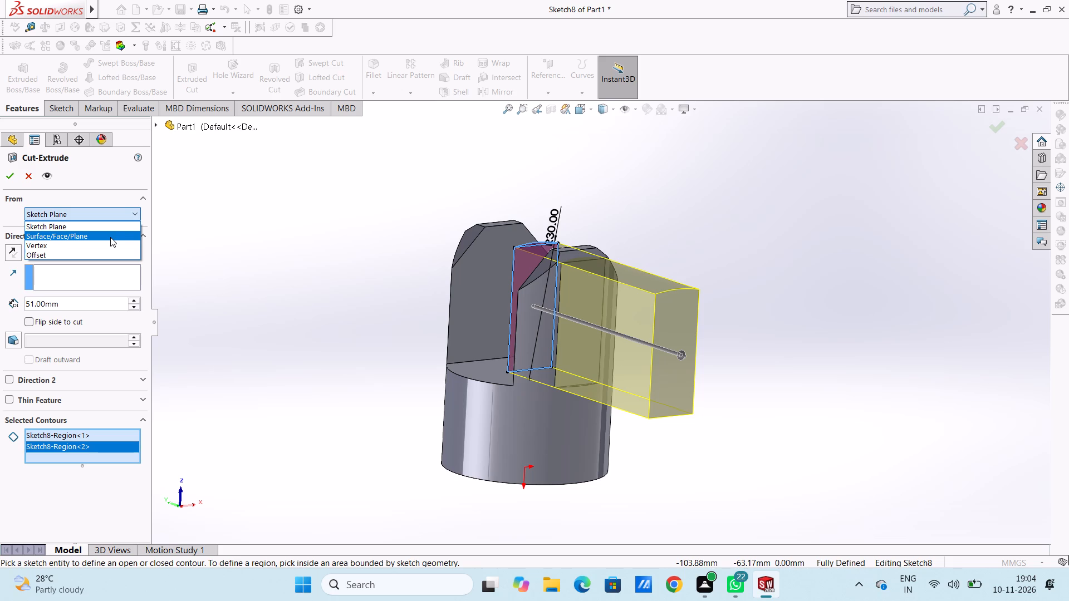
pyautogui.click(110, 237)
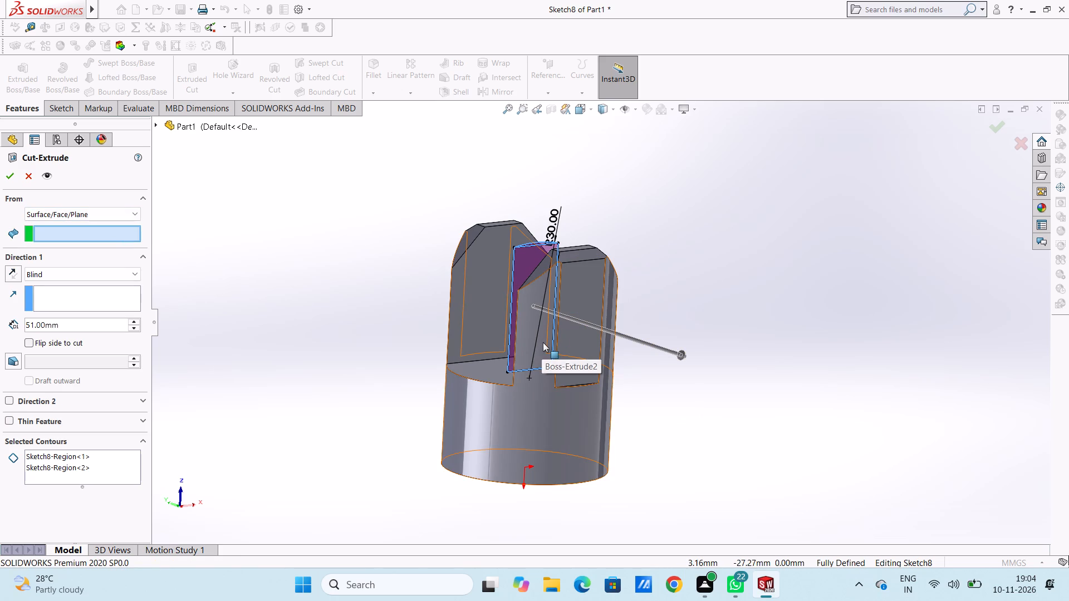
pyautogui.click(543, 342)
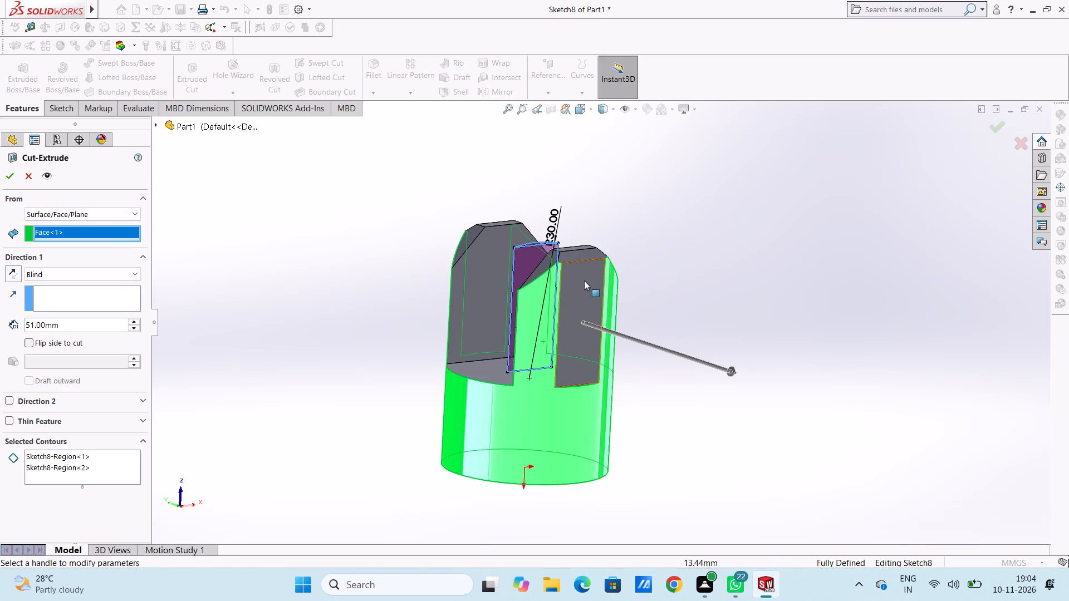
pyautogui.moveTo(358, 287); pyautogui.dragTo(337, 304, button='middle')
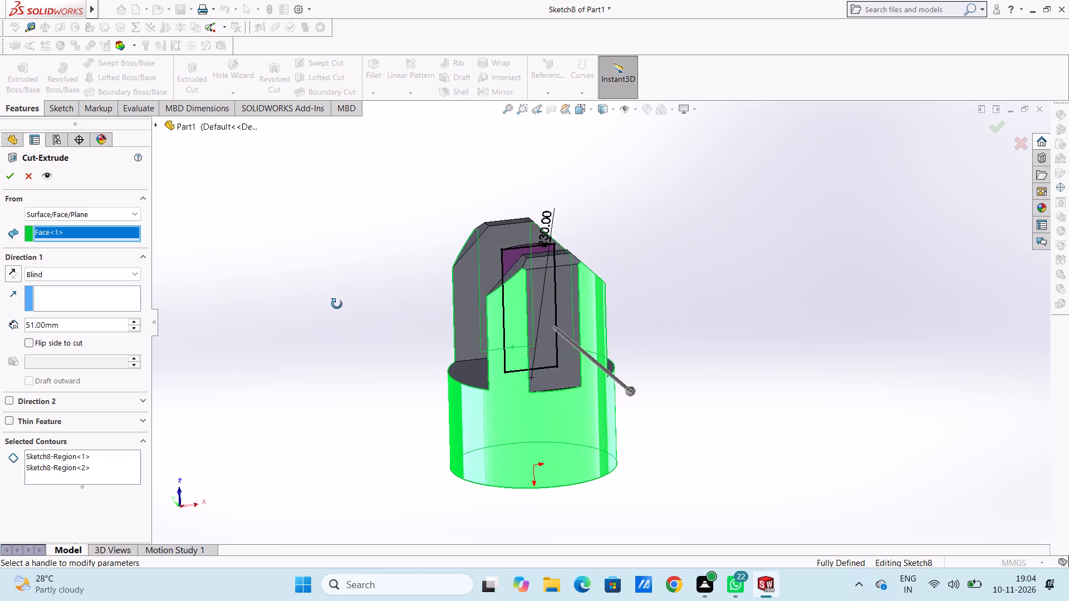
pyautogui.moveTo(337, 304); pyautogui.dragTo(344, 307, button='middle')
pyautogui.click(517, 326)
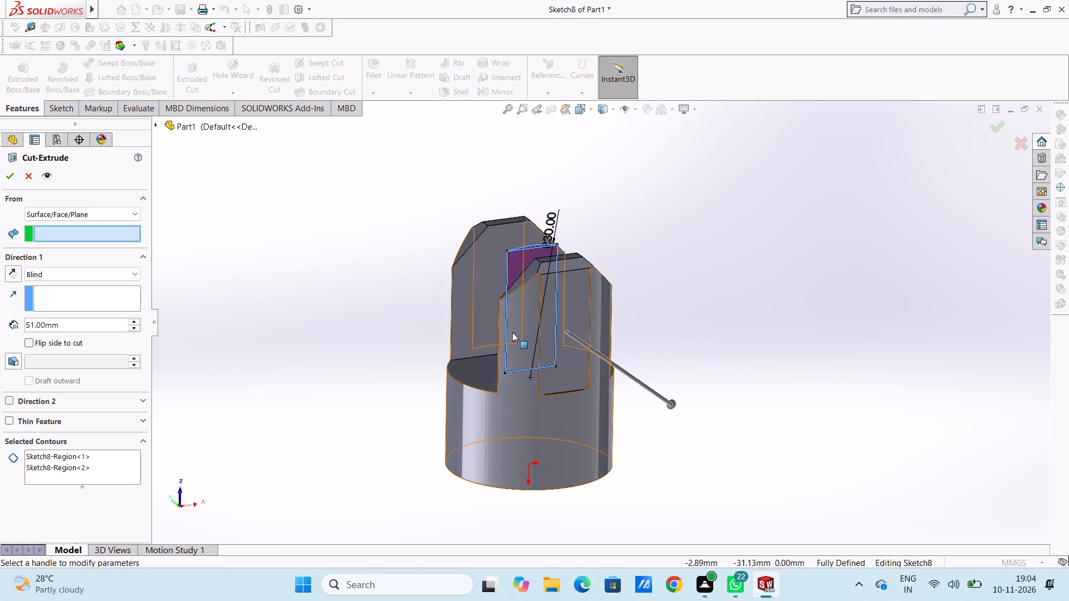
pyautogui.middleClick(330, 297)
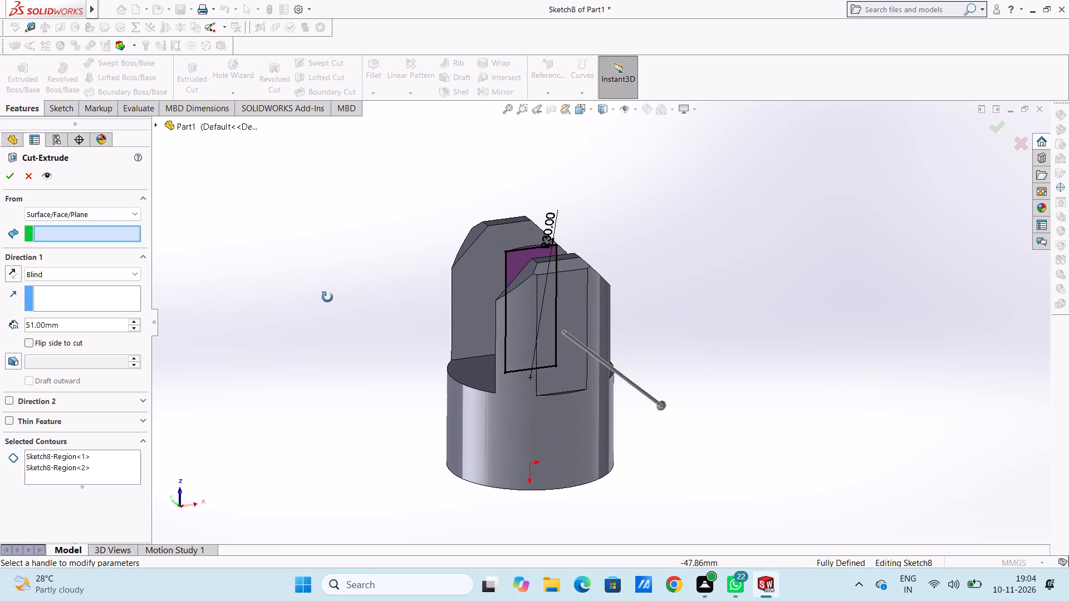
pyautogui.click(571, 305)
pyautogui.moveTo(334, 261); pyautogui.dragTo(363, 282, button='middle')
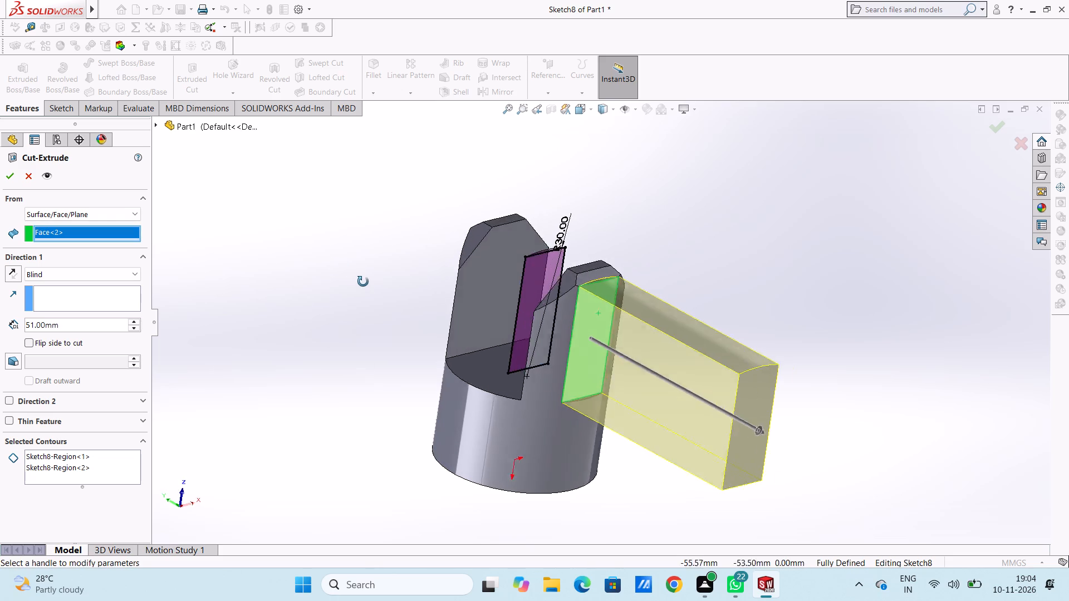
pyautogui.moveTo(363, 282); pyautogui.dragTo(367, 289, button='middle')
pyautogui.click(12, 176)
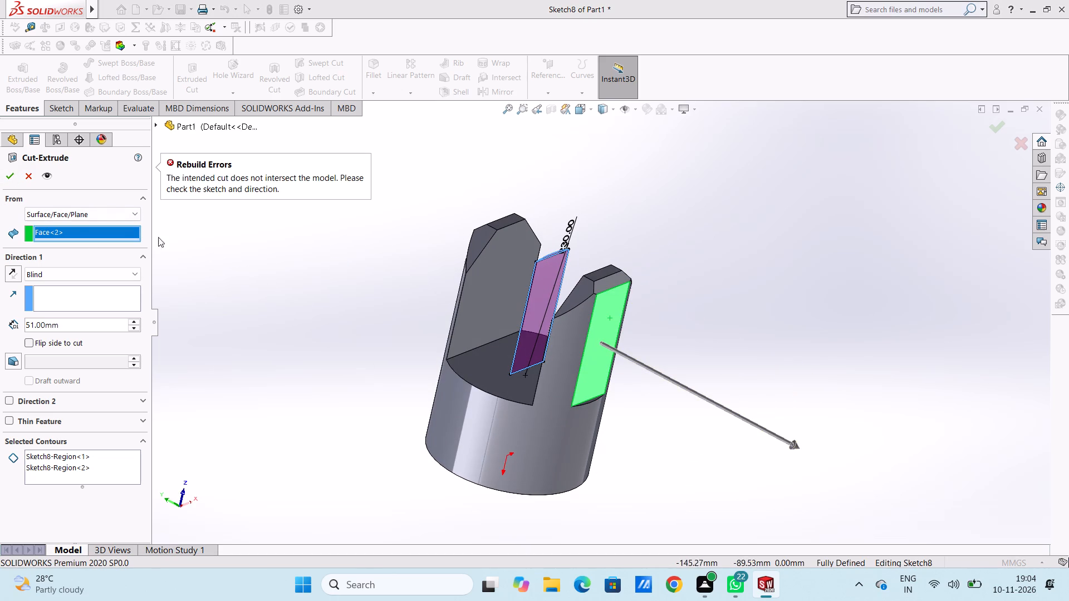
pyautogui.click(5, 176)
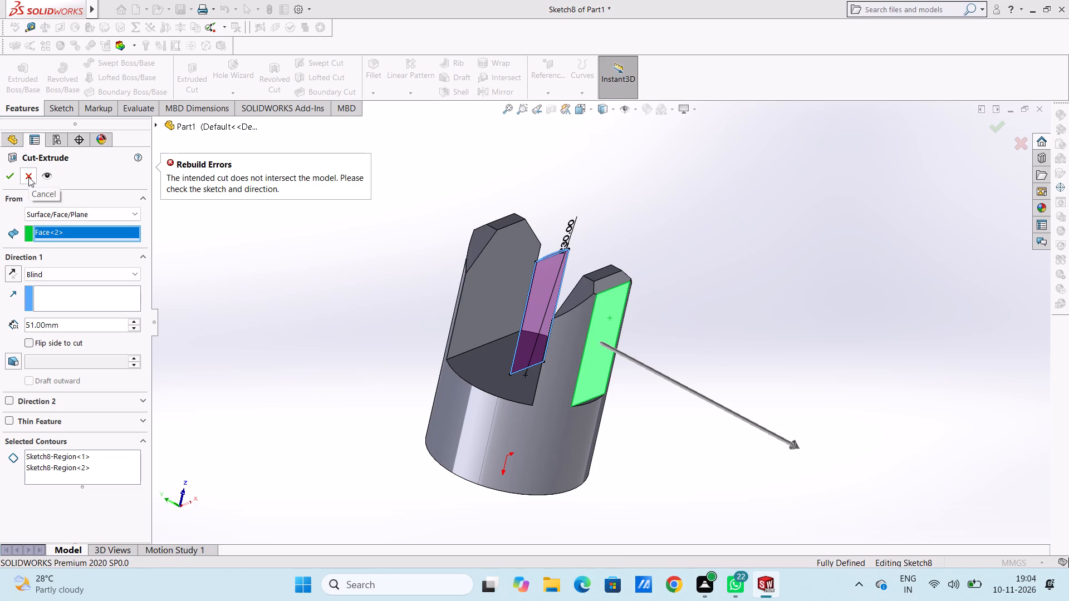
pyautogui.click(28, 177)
# Examine the arc-topped sketch and its placement relative to both prongs from several angles.
pyautogui.click(347, 271)
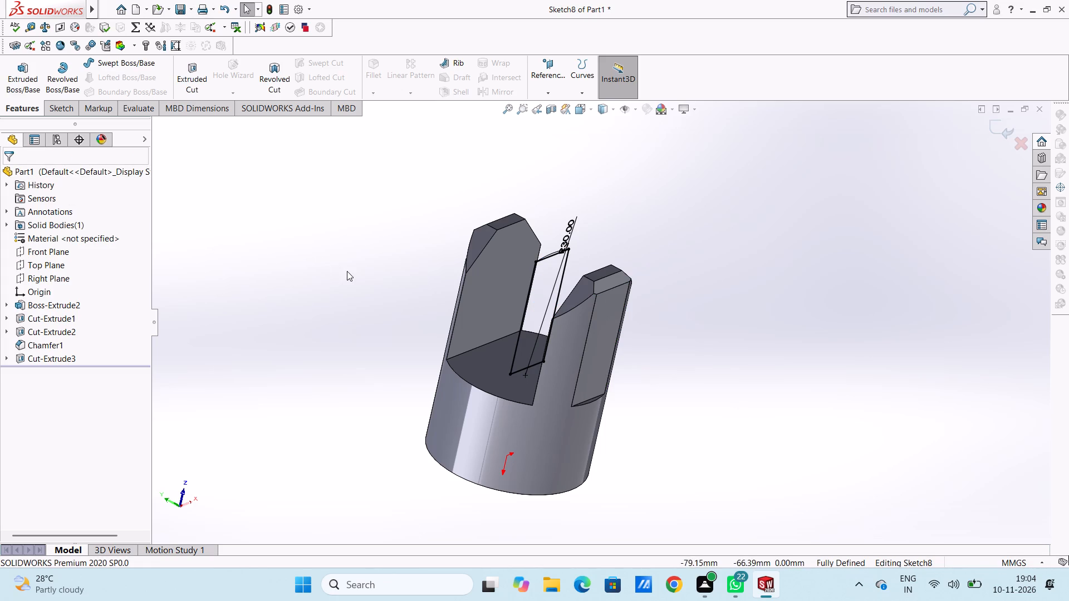
pyautogui.moveTo(343, 320); pyautogui.dragTo(339, 300, button='middle')
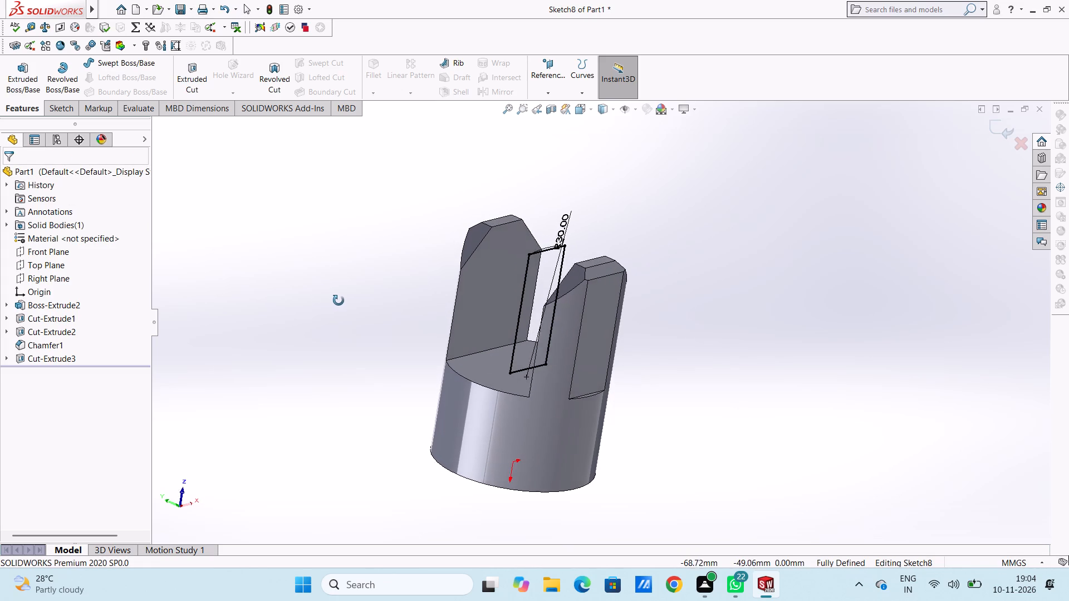
pyautogui.moveTo(339, 300); pyautogui.dragTo(340, 301, button='middle')
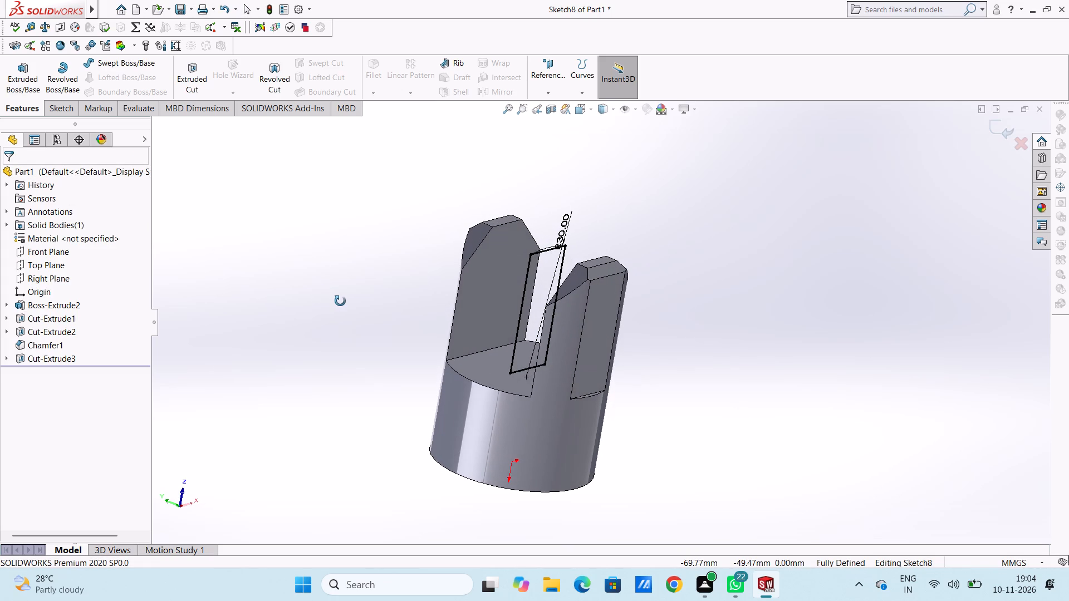
pyautogui.moveTo(340, 301); pyautogui.dragTo(307, 248, button='middle')
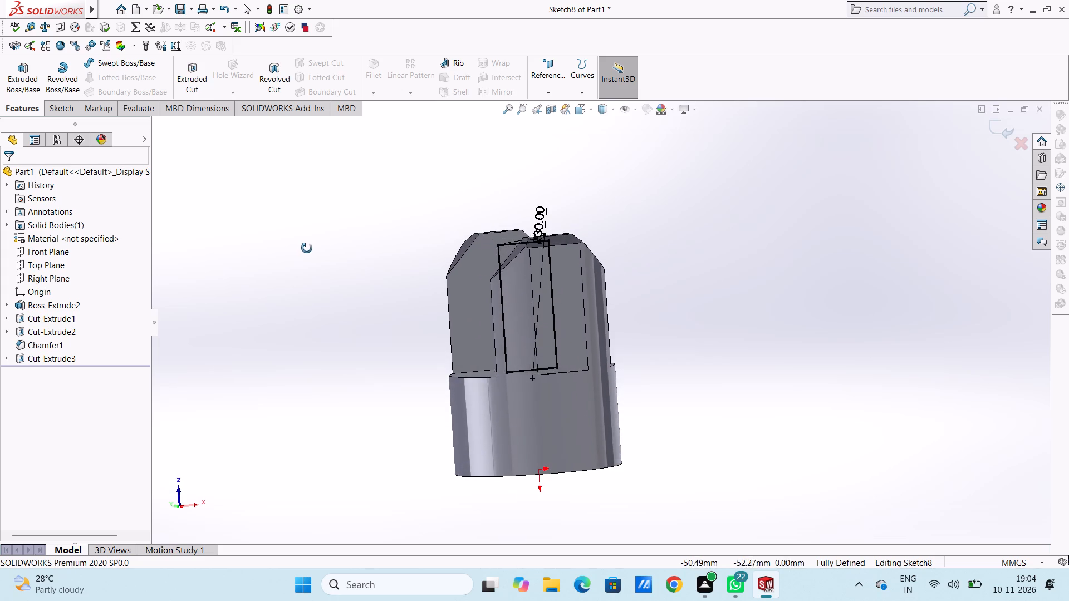
pyautogui.moveTo(307, 248); pyautogui.dragTo(361, 273, button='middle')
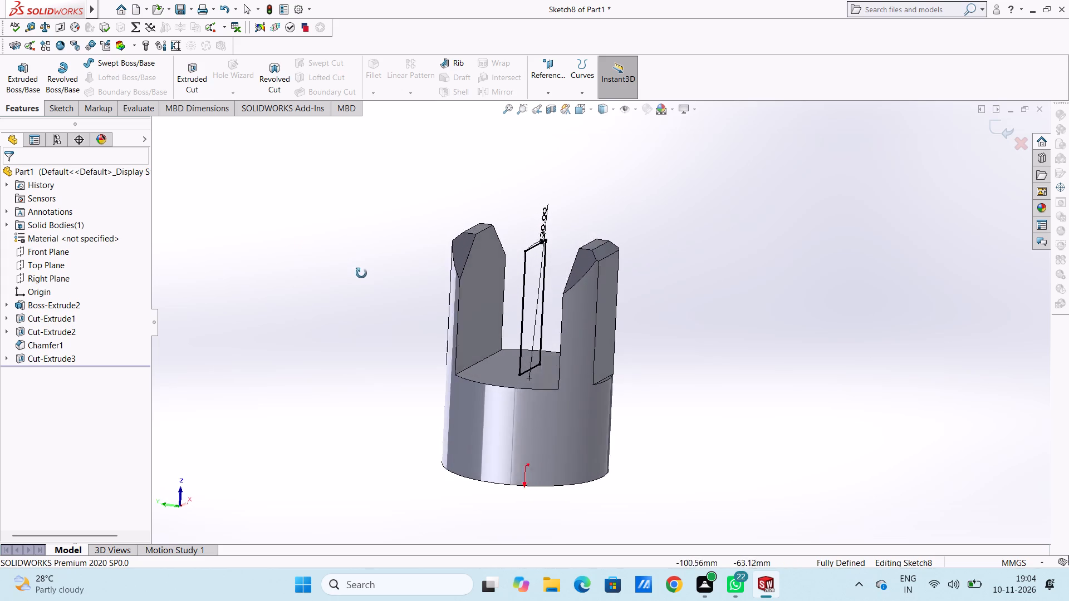
pyautogui.moveTo(361, 273); pyautogui.dragTo(361, 283, button='middle')
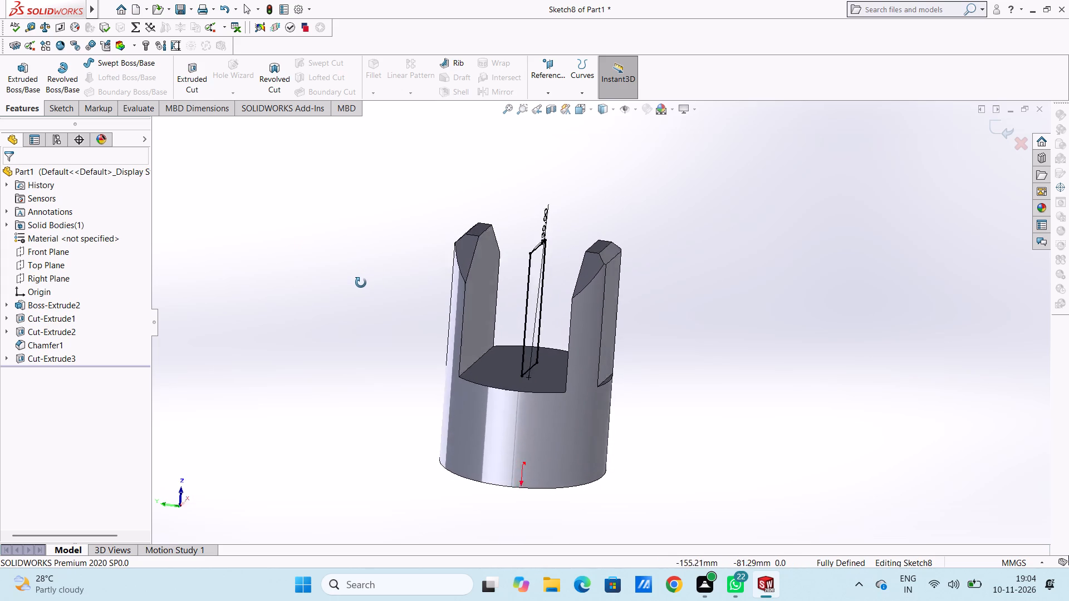
pyautogui.moveTo(361, 283); pyautogui.dragTo(306, 300, button='middle')
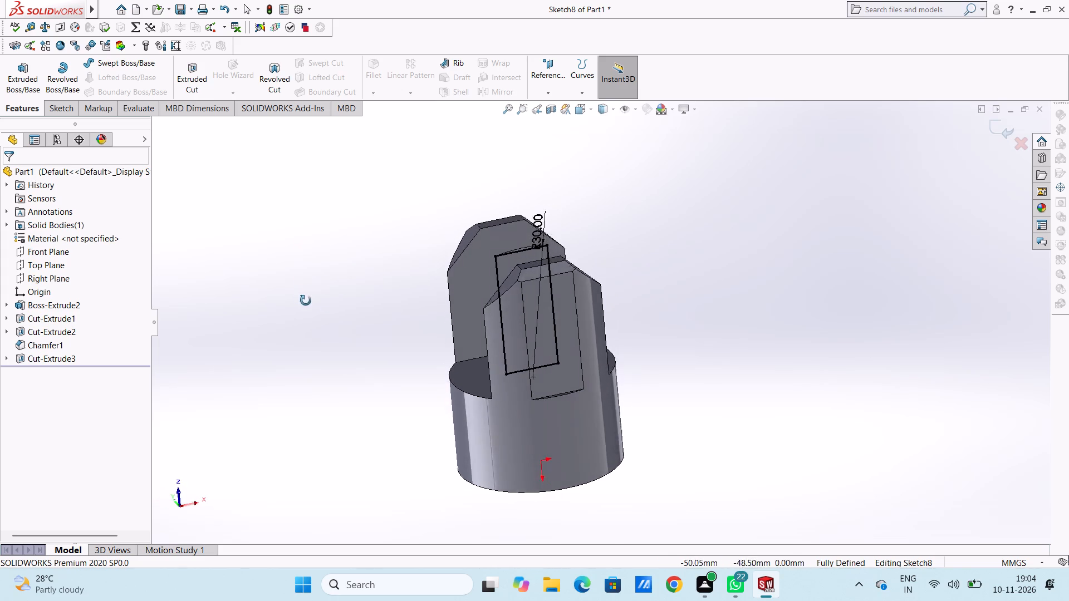
pyautogui.moveTo(306, 300); pyautogui.dragTo(369, 324, button='middle')
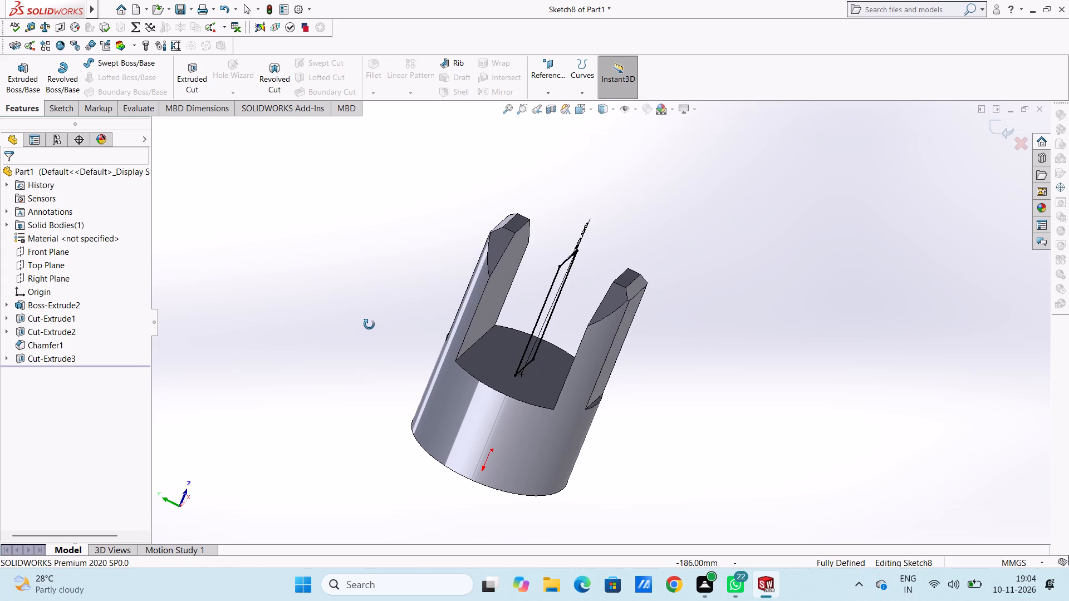
pyautogui.moveTo(369, 324); pyautogui.dragTo(323, 319, button='middle')
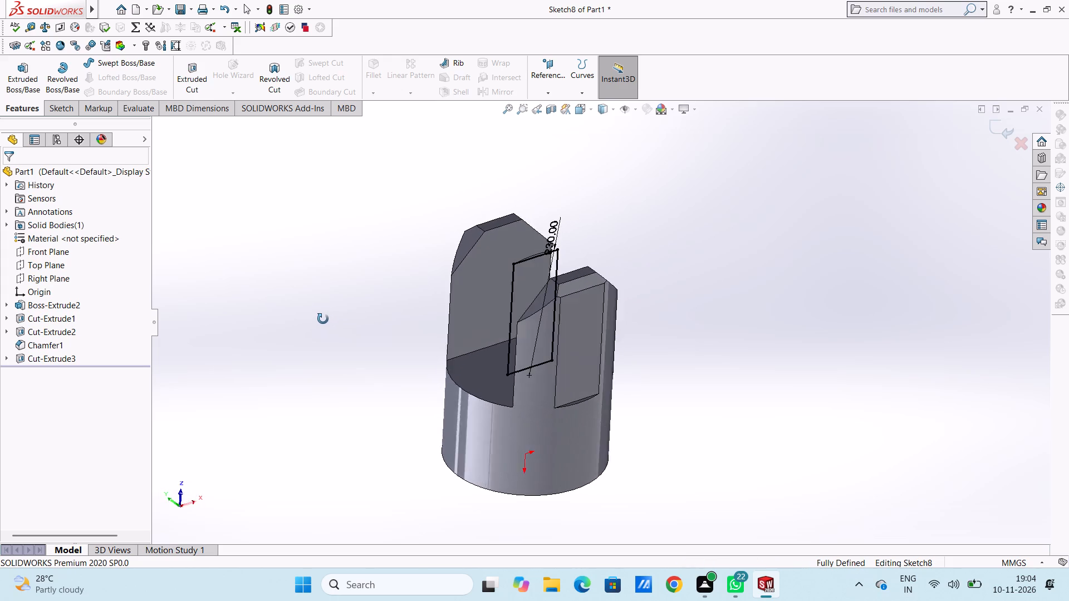
pyautogui.moveTo(323, 319); pyautogui.dragTo(302, 316, button='middle')
pyautogui.middleClick(302, 316)
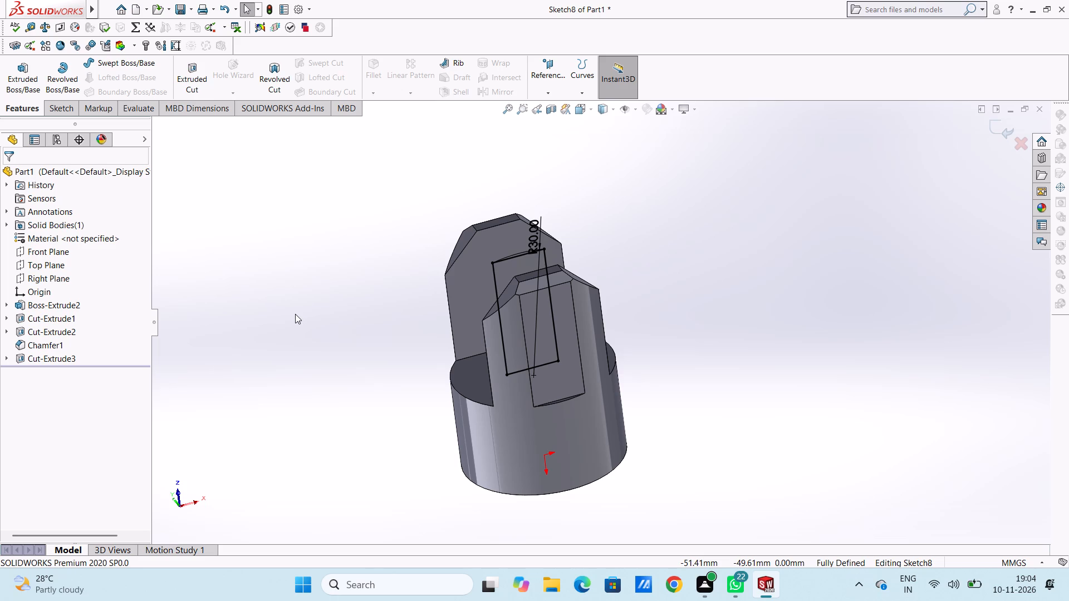
# Undo the recent sketch edits until the arc-topped rectangle sketch on the Top Plane is removed.
pyautogui.hotkey('ctrl', 'z')
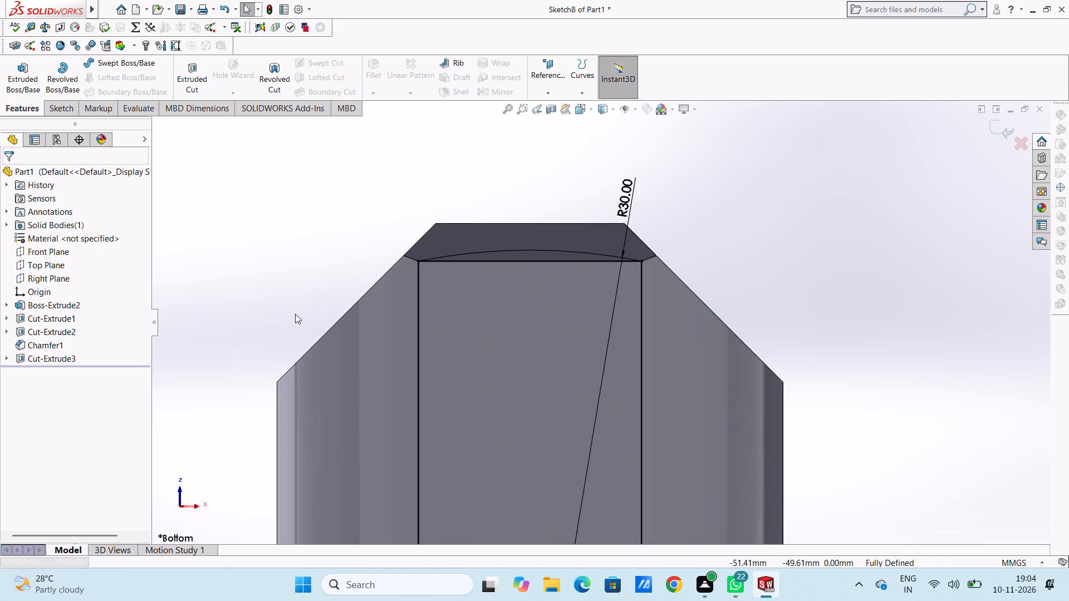
pyautogui.hotkey('ctrl', 'z')
pyautogui.hotkey('ctrl', 'z')
pyautogui.hotkey('ctrl', 'z')
pyautogui.hotkey('ctrl', 'z')
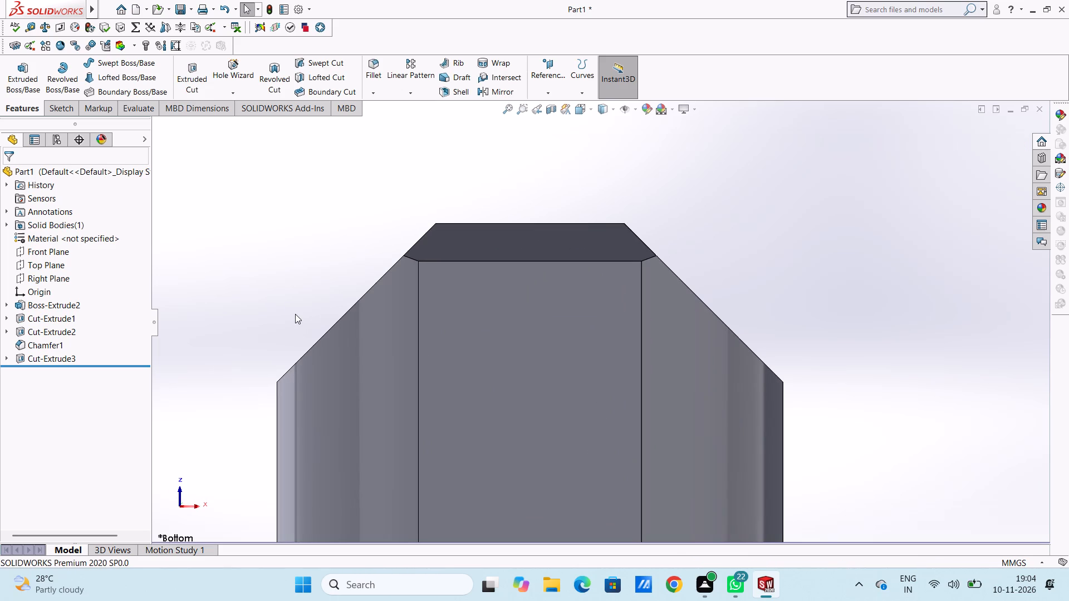
# Begin an extruded boss from the Cut-Extrude2 sketch of the flats, with the end condition Up To Surface.
pyautogui.scroll(5, 310, 269)
pyautogui.moveTo(325, 282); pyautogui.dragTo(360, 312, button='middle')
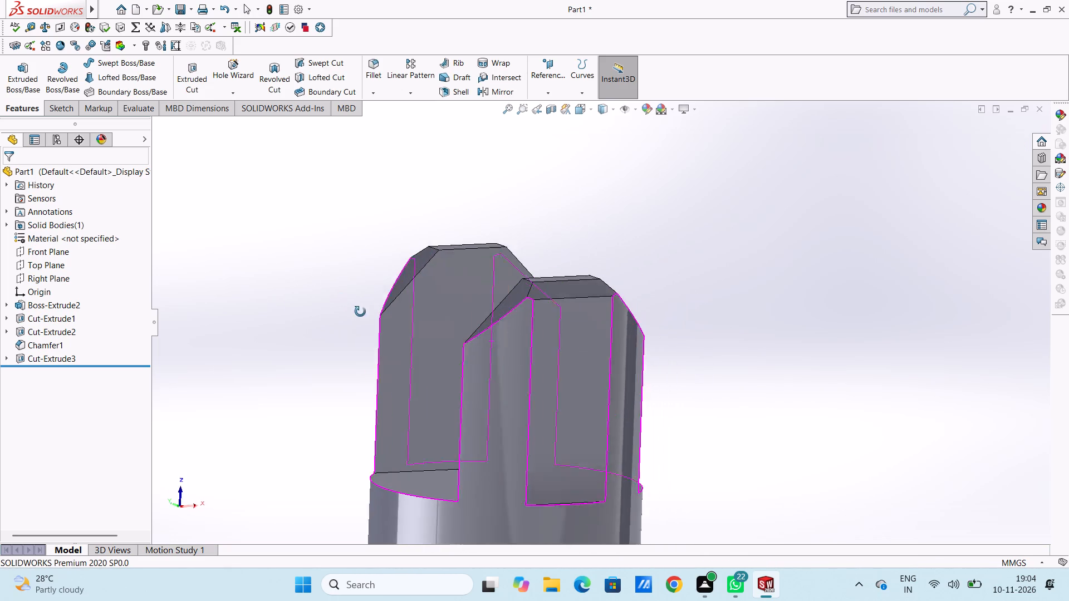
pyautogui.moveTo(360, 312); pyautogui.dragTo(364, 319, button='middle')
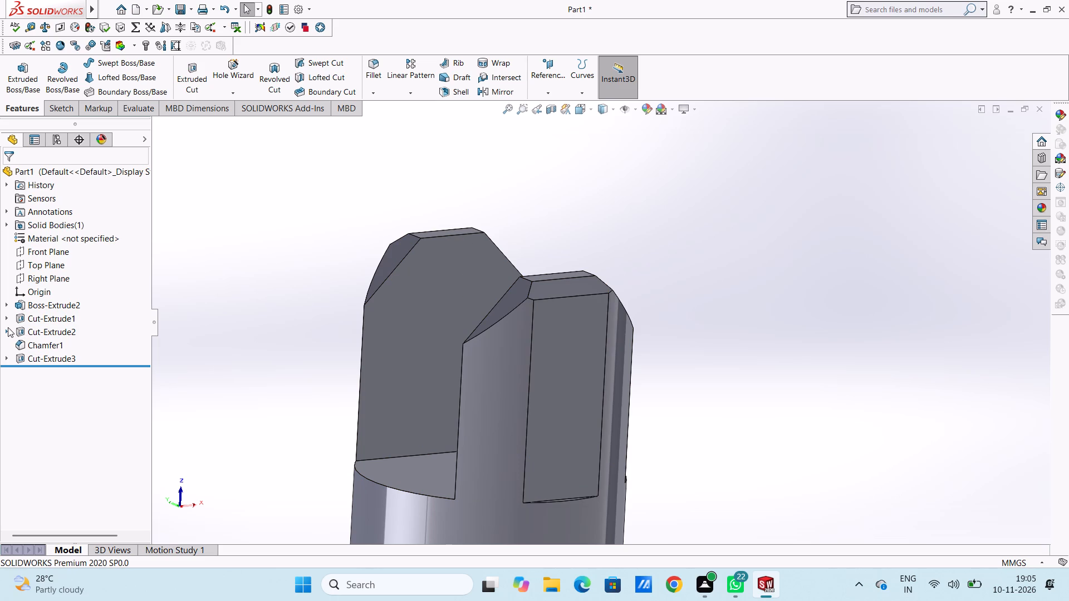
pyautogui.click(7, 327)
pyautogui.click(50, 343)
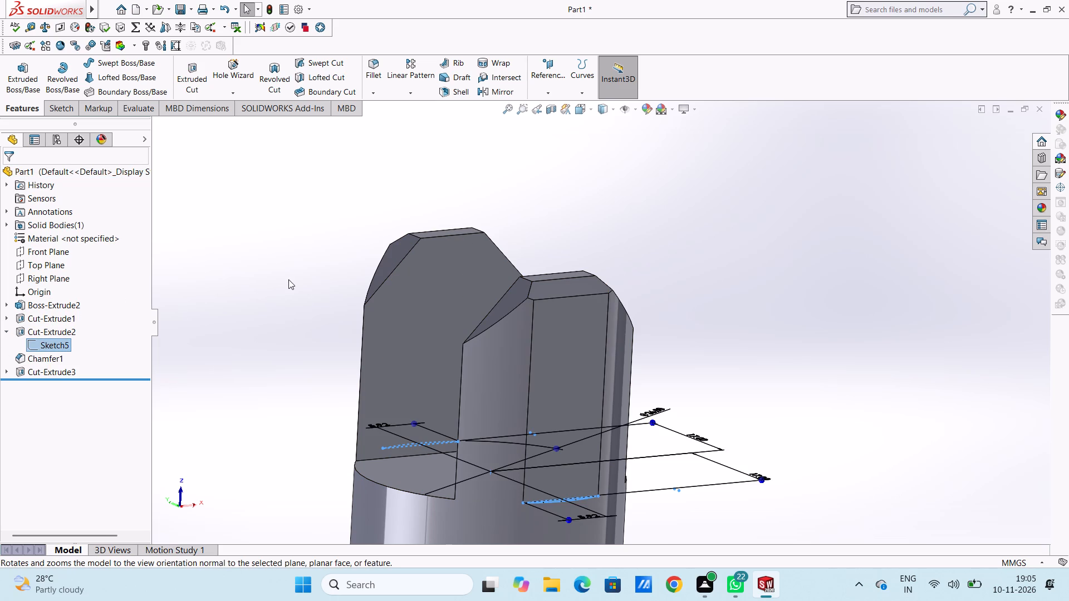
pyautogui.click(24, 66)
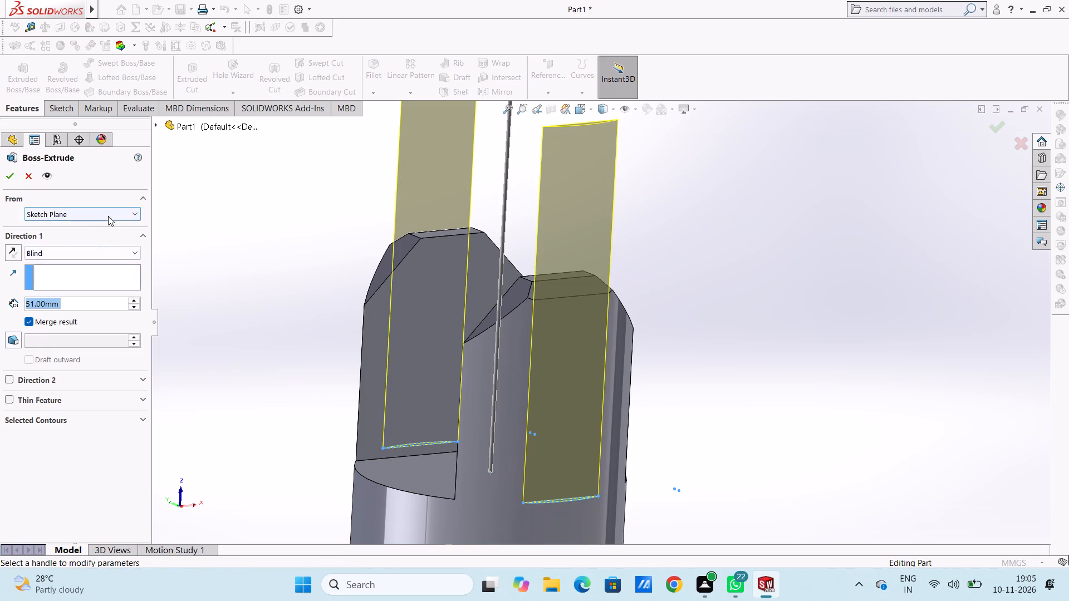
pyautogui.click(104, 252)
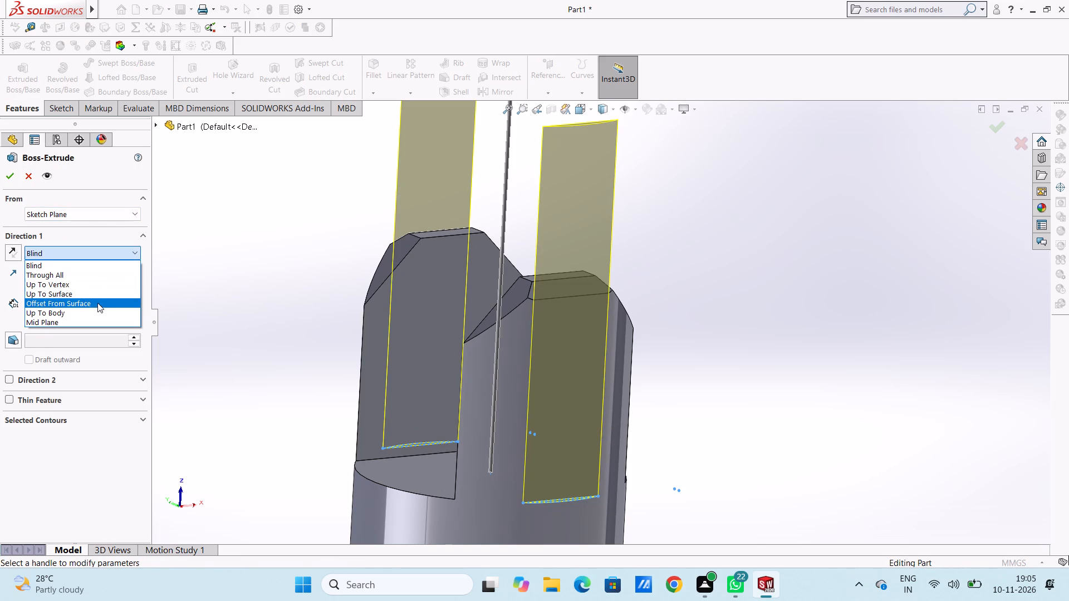
pyautogui.click(92, 292)
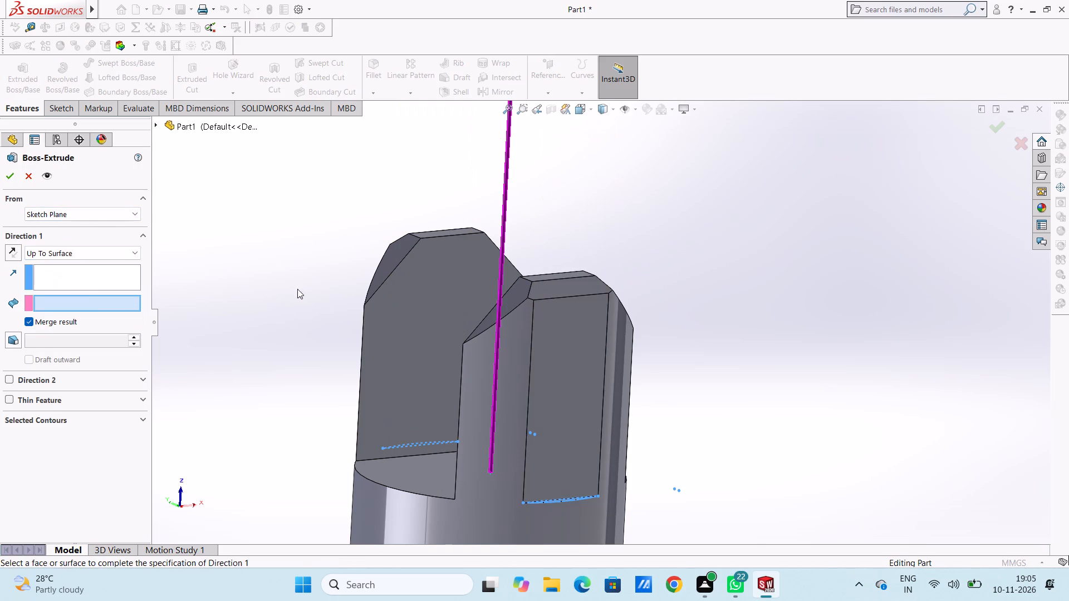
# Examine the prongs' outer flats, tip chamfers and the flats sketch from several angles for a surface to end the boss on.
pyautogui.moveTo(308, 288); pyautogui.dragTo(297, 257, button='middle')
pyautogui.scroll(-5, 579, 295)
pyautogui.scroll(4, 584, 240)
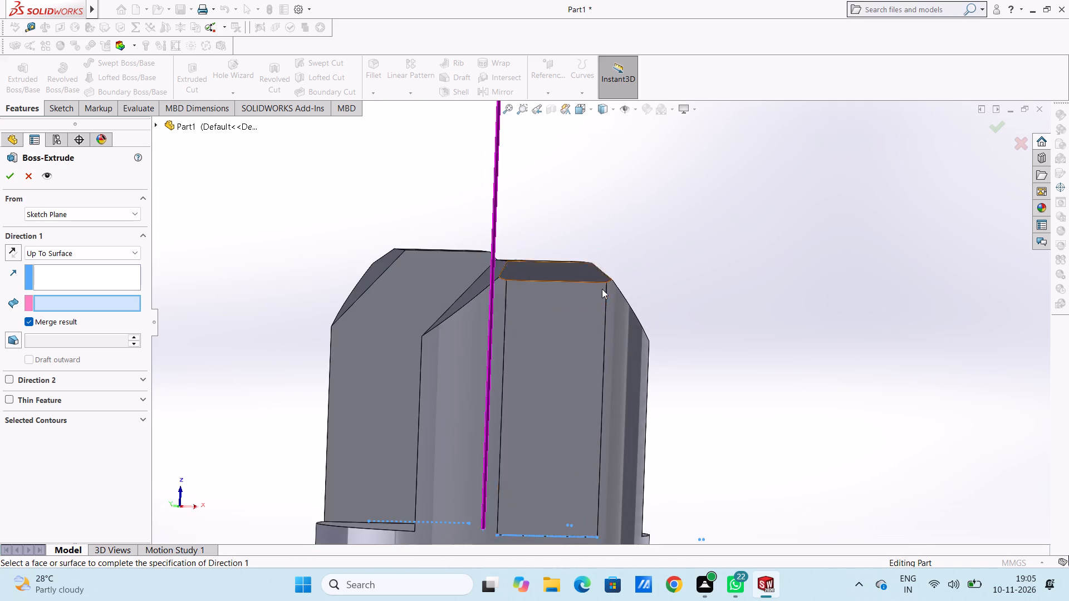
pyautogui.moveTo(623, 302); pyautogui.dragTo(625, 196, button='middle')
pyautogui.scroll(-5, 574, 235)
pyautogui.moveTo(558, 293); pyautogui.dragTo(565, 220, button='middle')
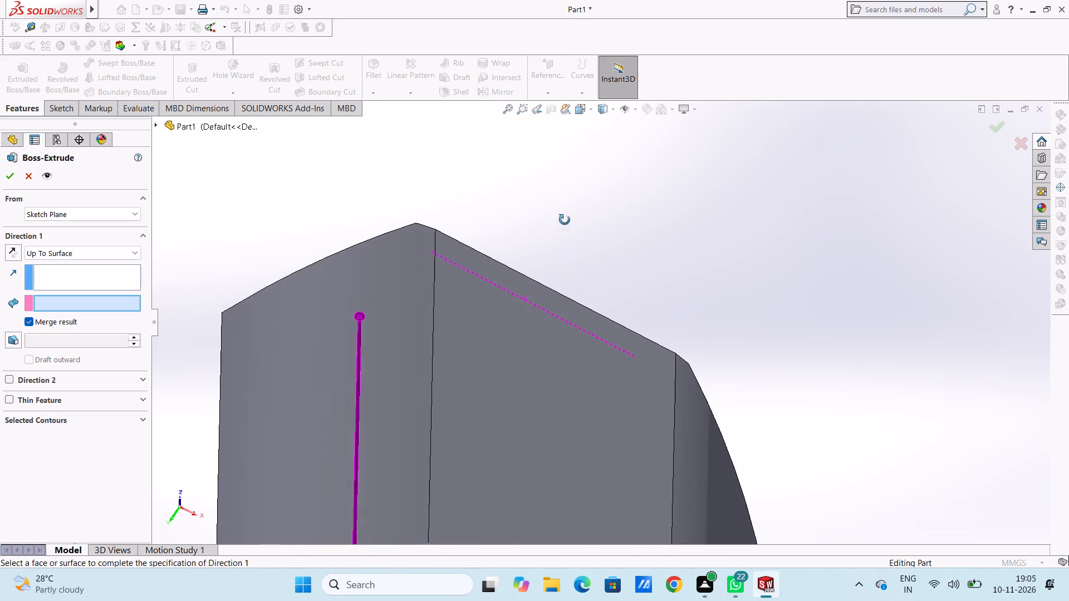
pyautogui.moveTo(565, 220); pyautogui.dragTo(566, 215, button='middle')
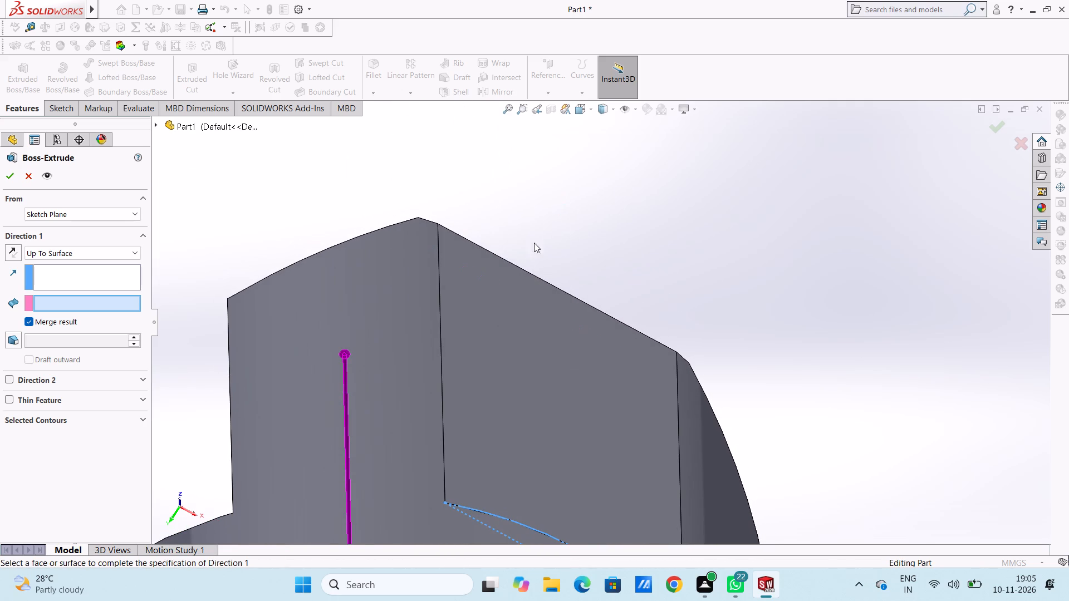
pyautogui.scroll(4, 587, 225)
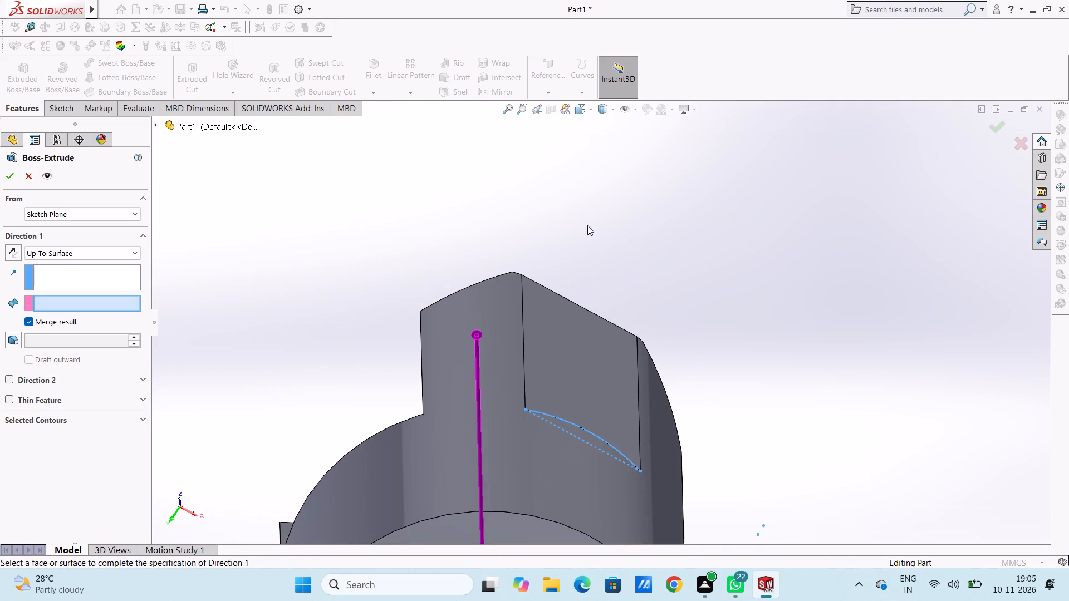
pyautogui.moveTo(591, 230); pyautogui.dragTo(610, 324, button='middle')
pyautogui.moveTo(582, 243); pyautogui.dragTo(584, 347, button='middle')
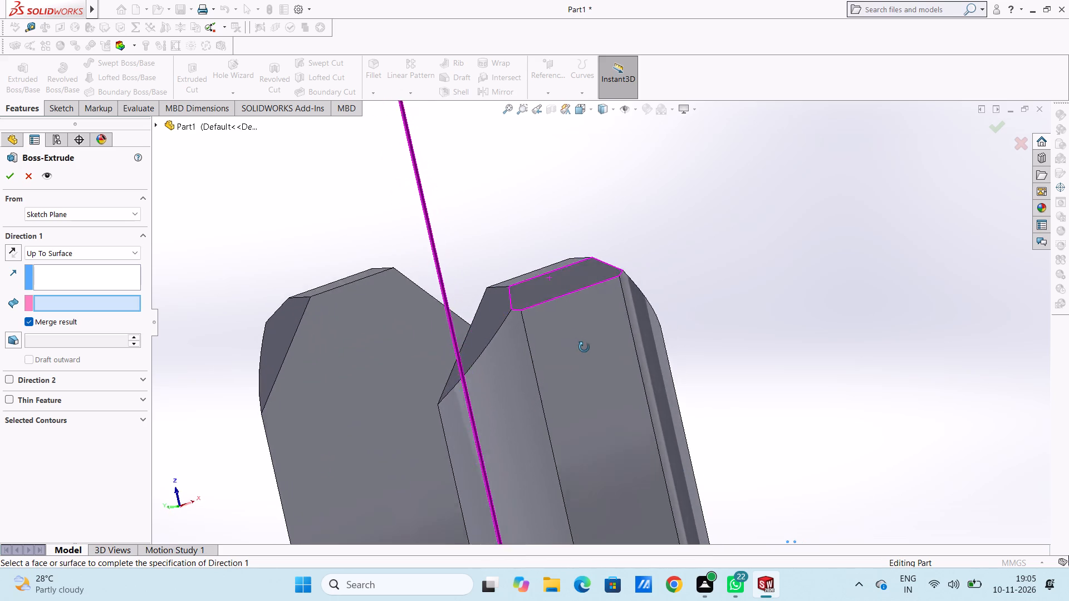
pyautogui.moveTo(584, 347); pyautogui.dragTo(647, 344, button='middle')
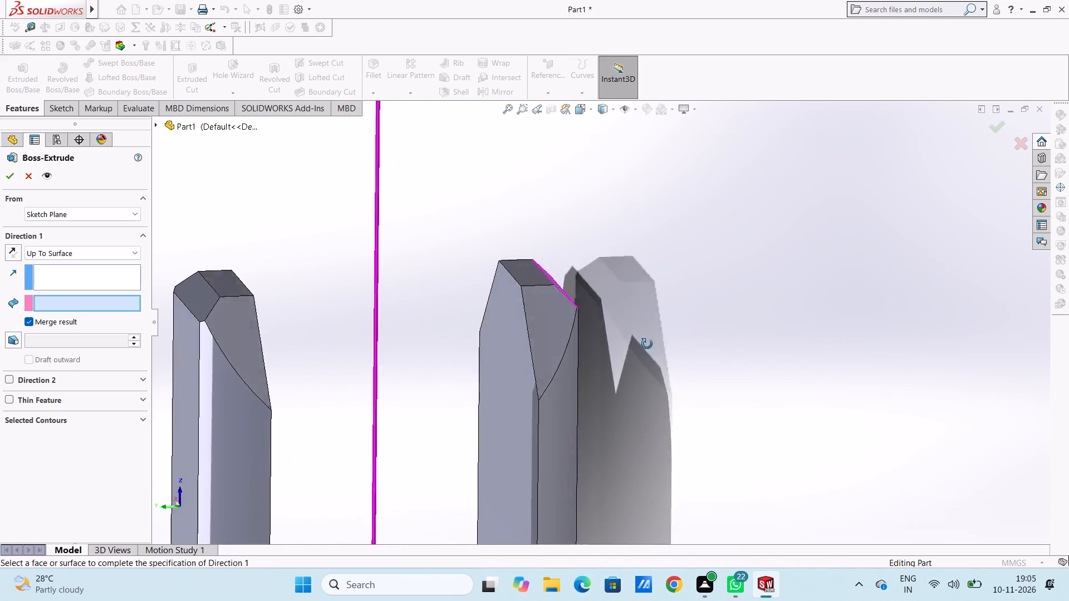
pyautogui.moveTo(647, 344); pyautogui.dragTo(621, 349, button='middle')
pyautogui.scroll(5, 656, 325)
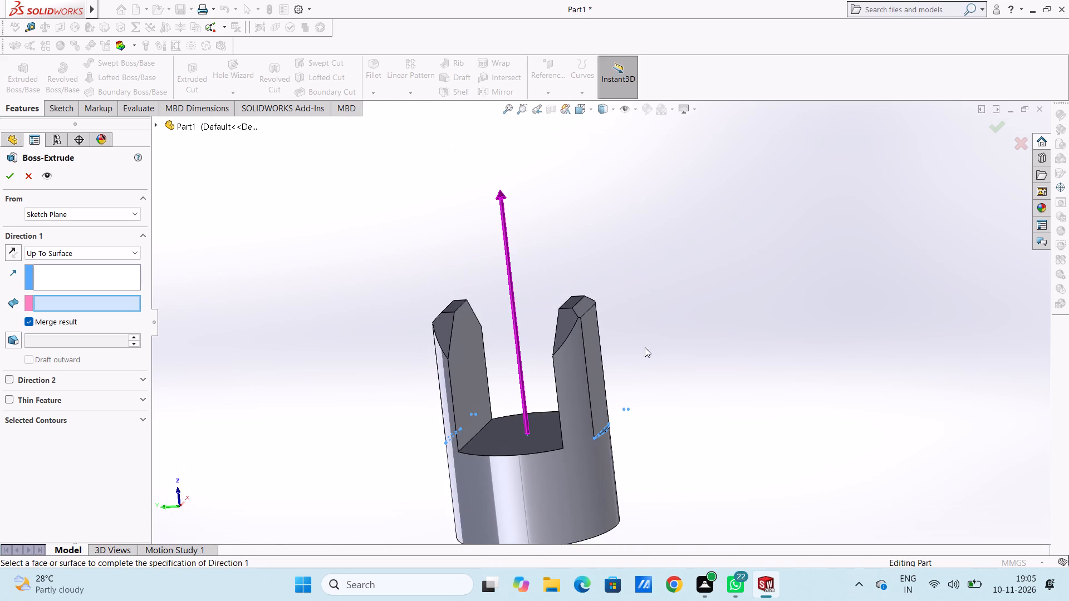
pyautogui.moveTo(646, 347); pyautogui.dragTo(645, 333, button='middle')
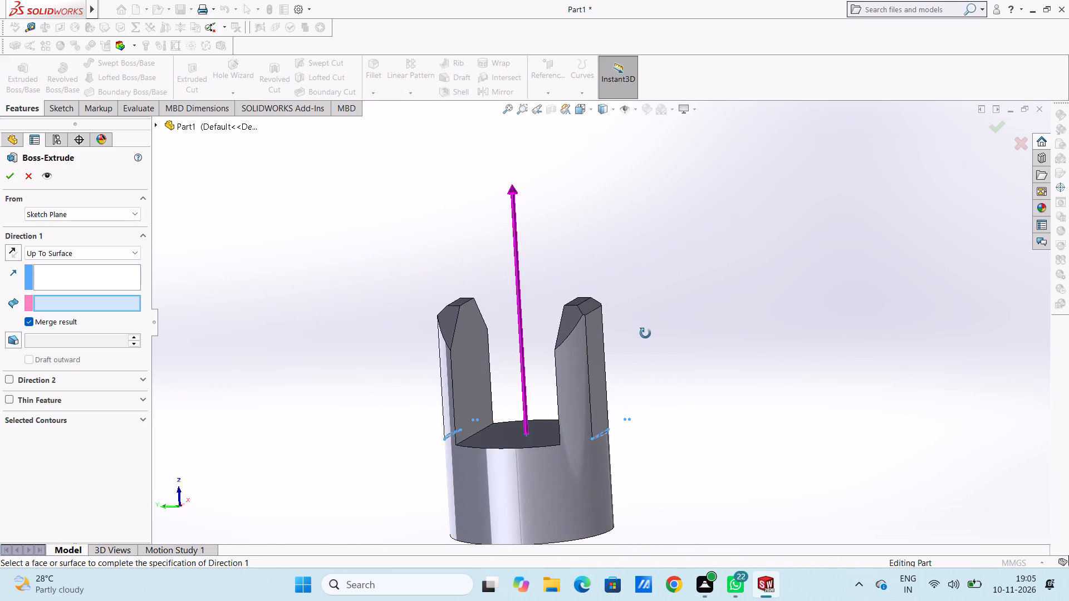
pyautogui.moveTo(645, 333); pyautogui.dragTo(611, 337, button='middle')
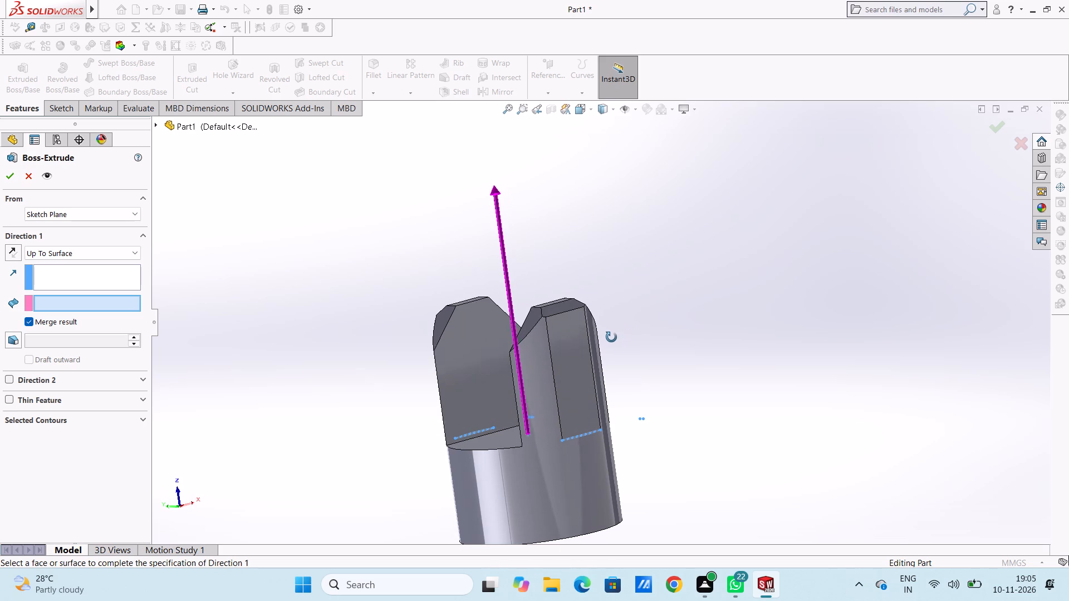
pyautogui.moveTo(611, 337); pyautogui.dragTo(612, 337, button='middle')
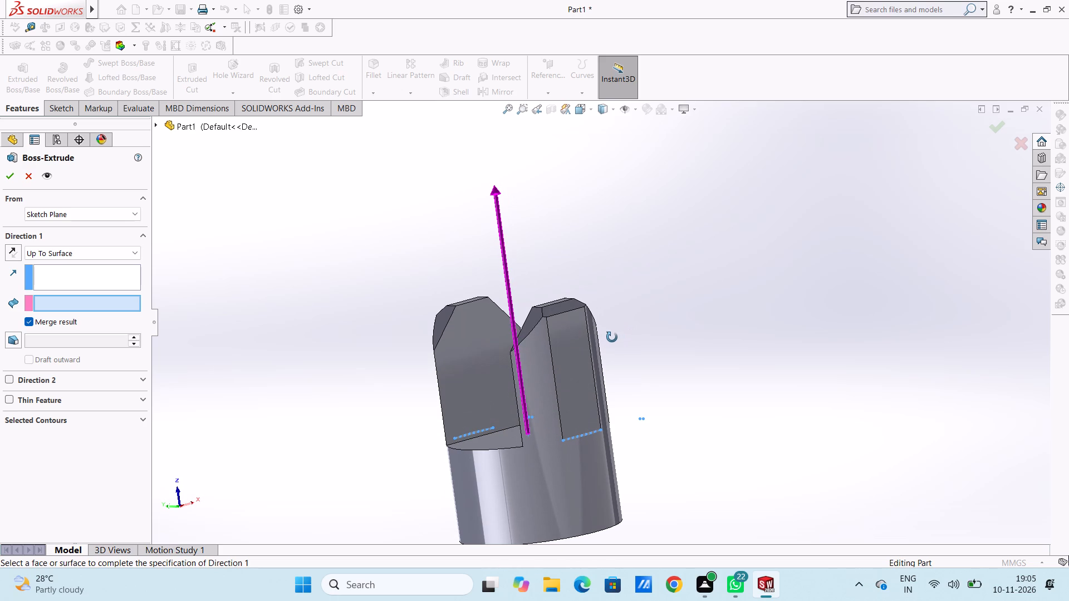
pyautogui.moveTo(612, 337); pyautogui.dragTo(597, 346, button='middle')
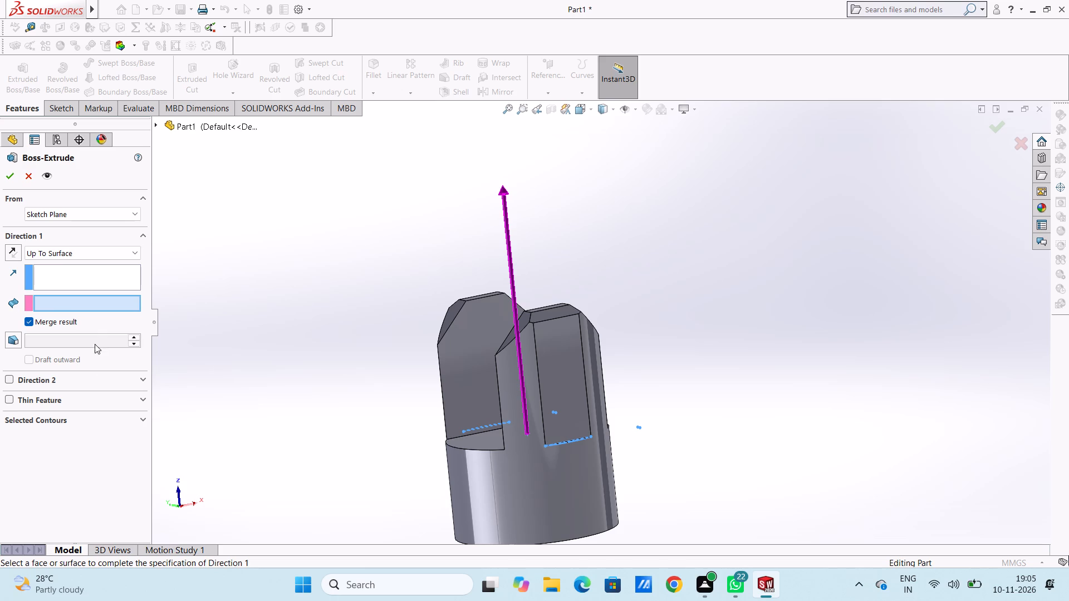
# Extrude the flats sketch as a blind boss 27.5 mm deep, merged with the prongs to fill their outer flats.
pyautogui.click(97, 253)
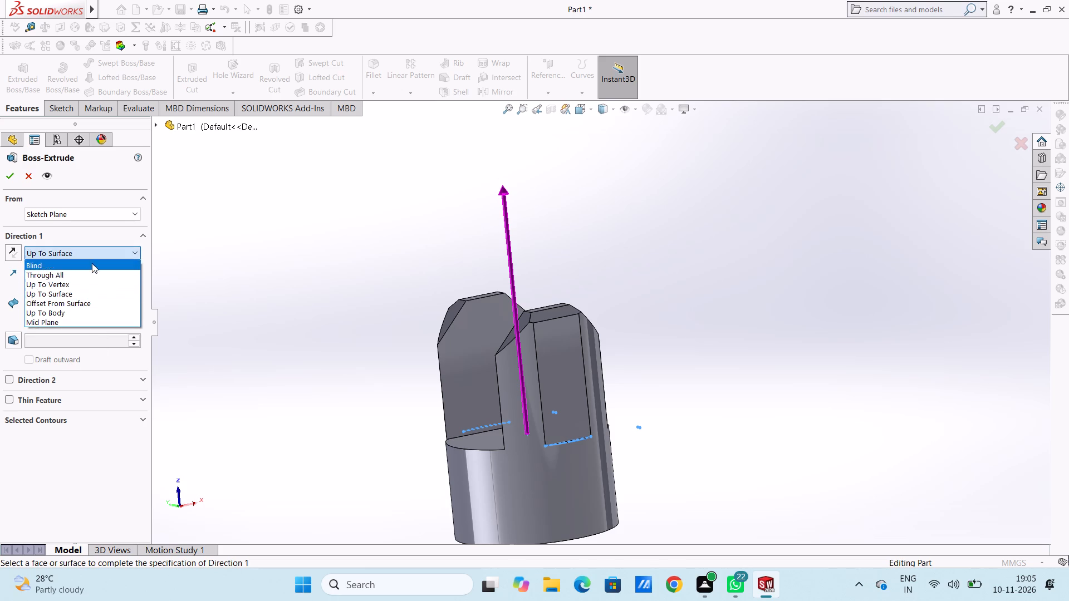
pyautogui.click(85, 269)
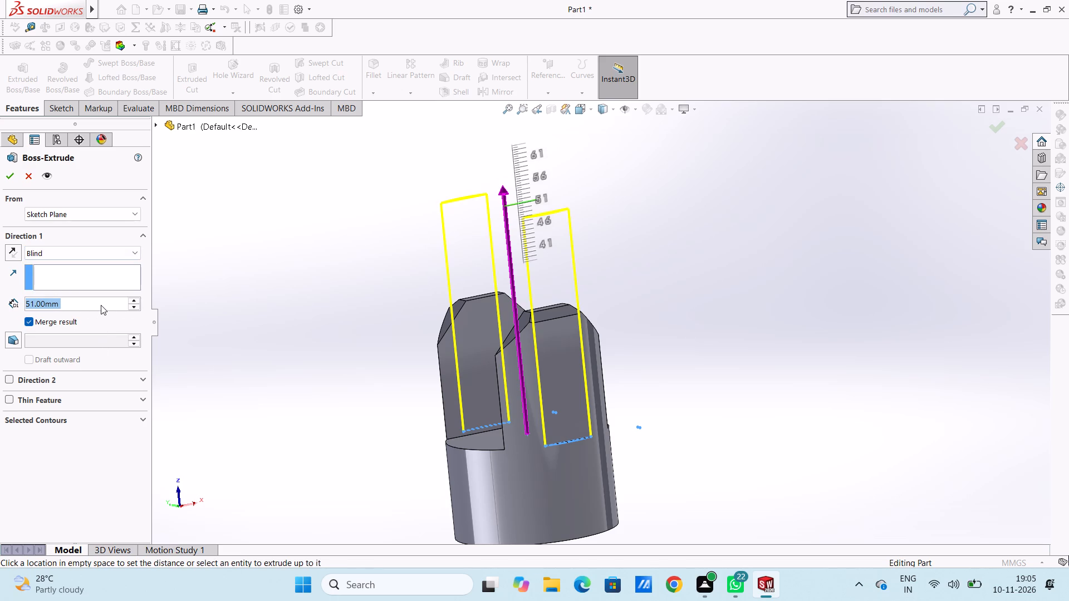
pyautogui.write('27.5')
pyautogui.press('Return')
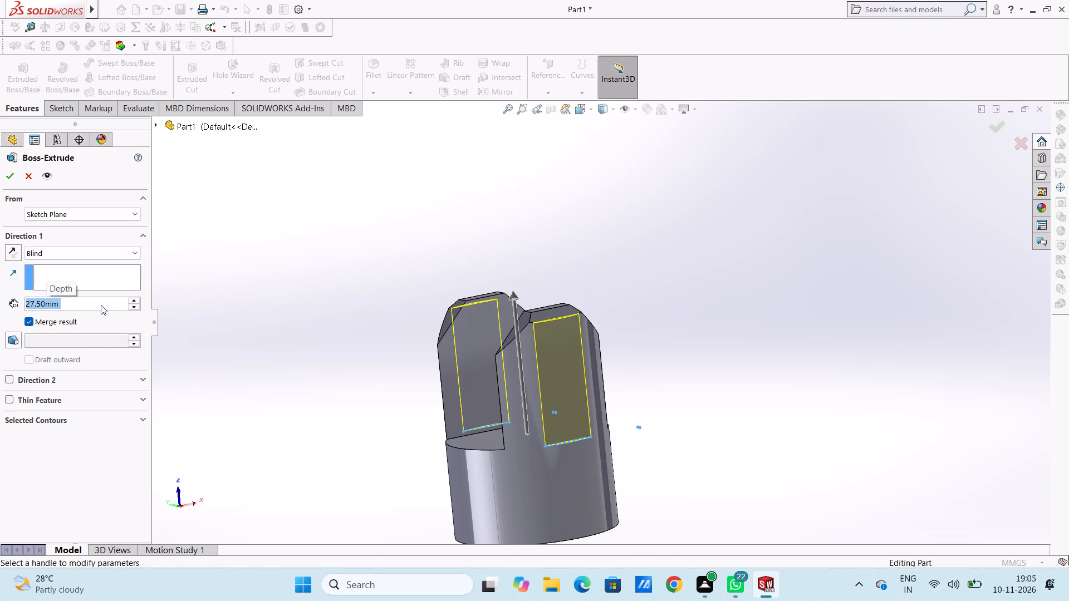
pyautogui.moveTo(638, 288); pyautogui.dragTo(617, 252, button='middle')
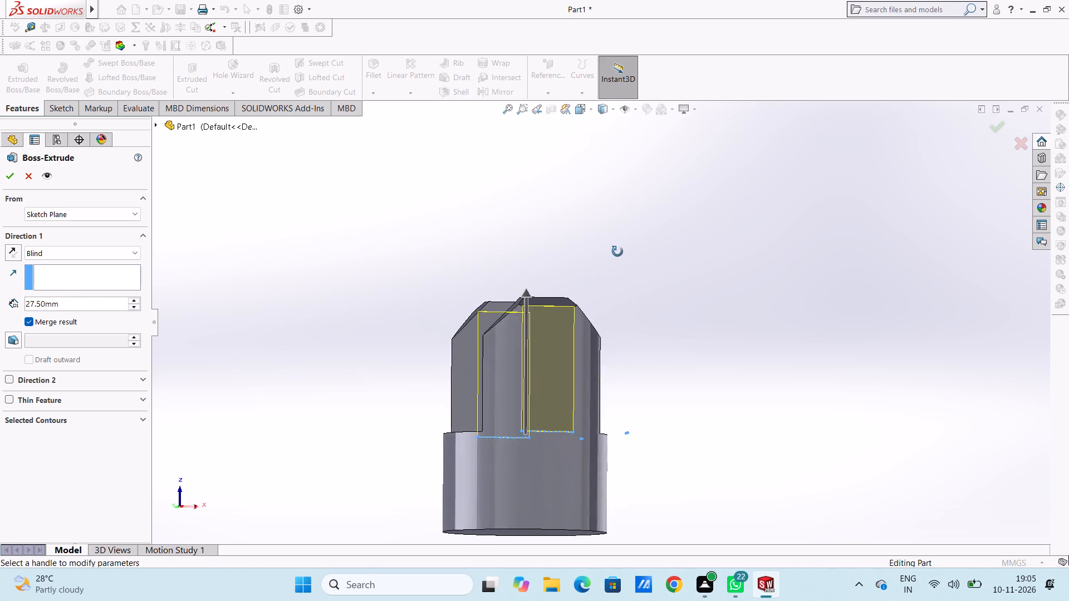
pyautogui.moveTo(617, 252); pyautogui.dragTo(609, 254, button='middle')
pyautogui.scroll(-6, 541, 299)
pyautogui.moveTo(552, 343); pyautogui.dragTo(597, 382, button='middle')
pyautogui.scroll(3, 668, 304)
pyautogui.moveTo(659, 403); pyautogui.dragTo(639, 347, button='middle')
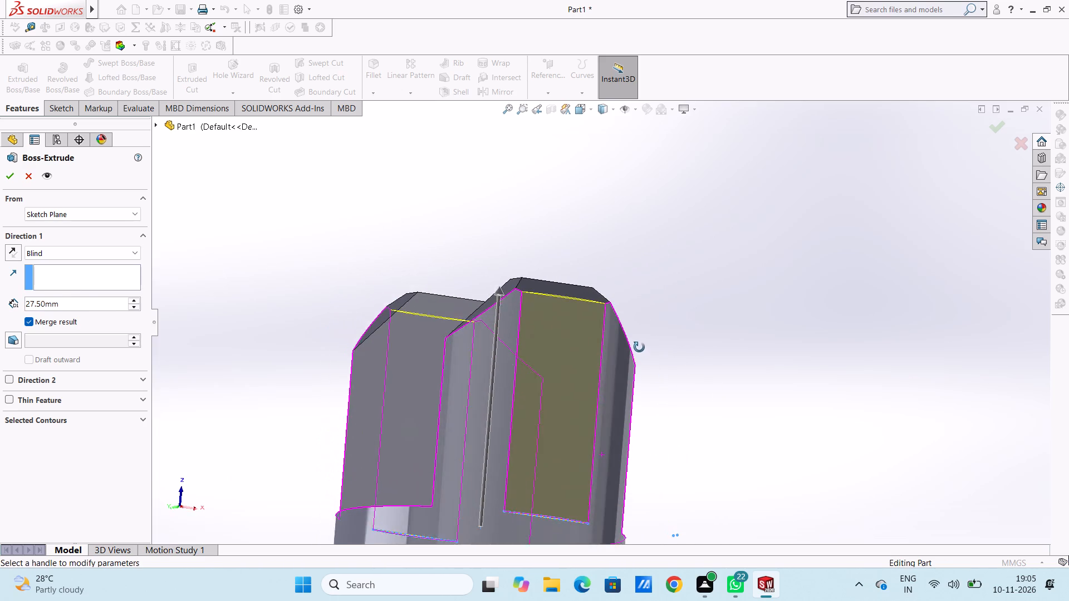
pyautogui.moveTo(639, 347); pyautogui.dragTo(662, 423, button='middle')
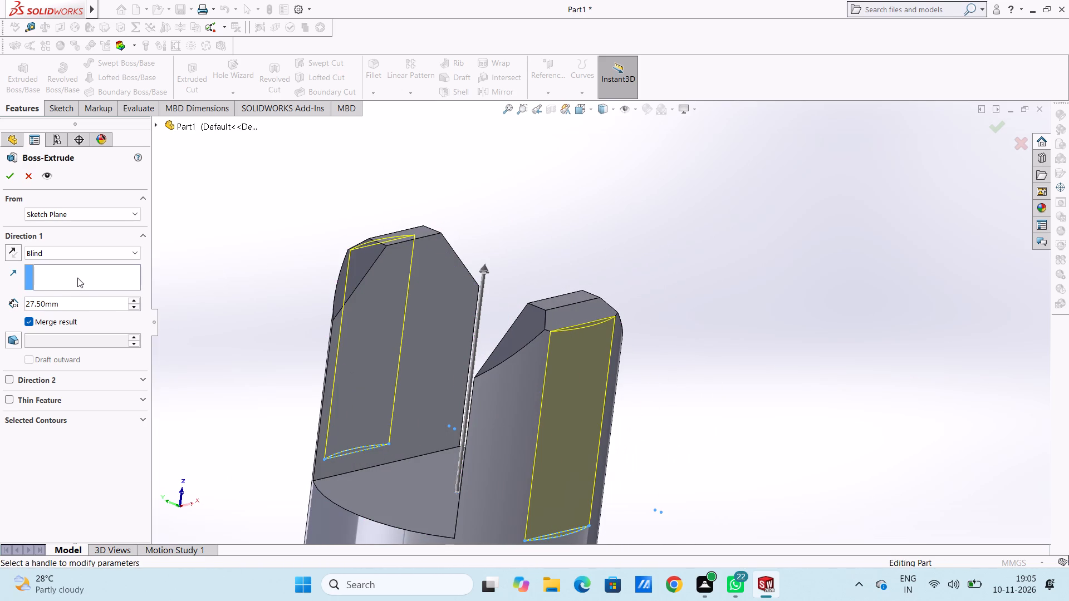
pyautogui.click(13, 179)
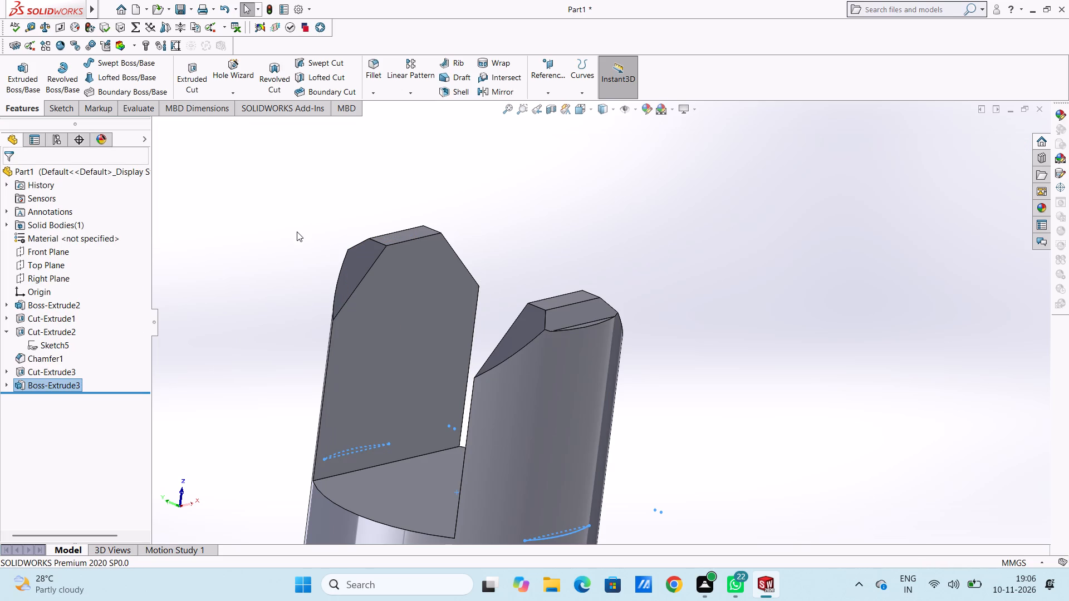
# On the Top Plane, sketch a corner rectangle about 10.4 mm wide and 27.9 mm high over the prong, starting at the tip chamfer's lower edge.
pyautogui.click(297, 231)
pyautogui.moveTo(302, 237); pyautogui.dragTo(340, 271, button='middle')
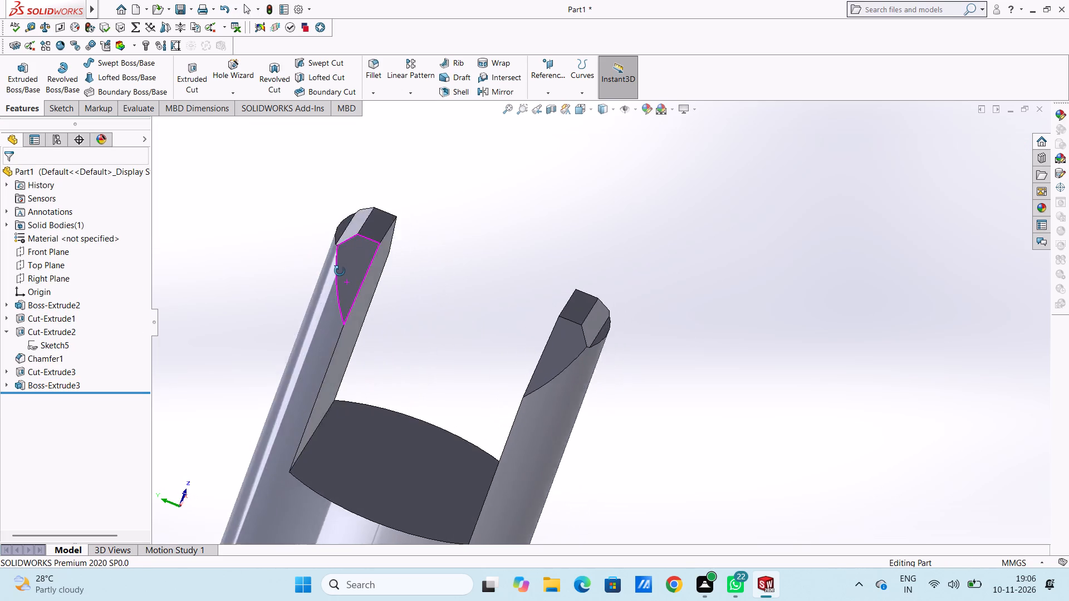
pyautogui.moveTo(340, 271); pyautogui.dragTo(292, 257, button='middle')
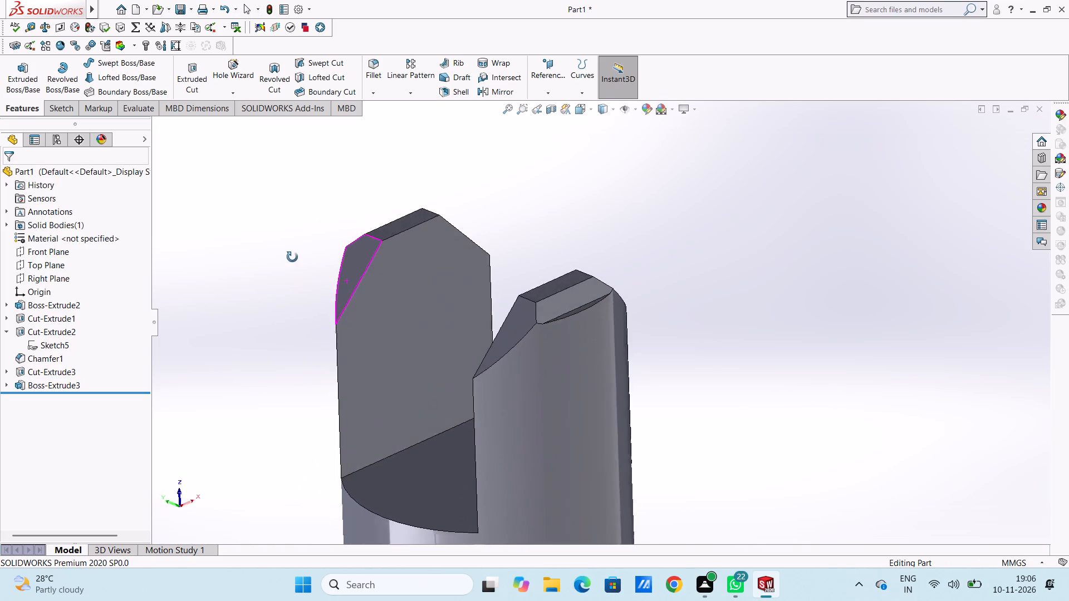
pyautogui.moveTo(292, 257); pyautogui.dragTo(329, 269, button='middle')
pyautogui.scroll(4, 538, 249)
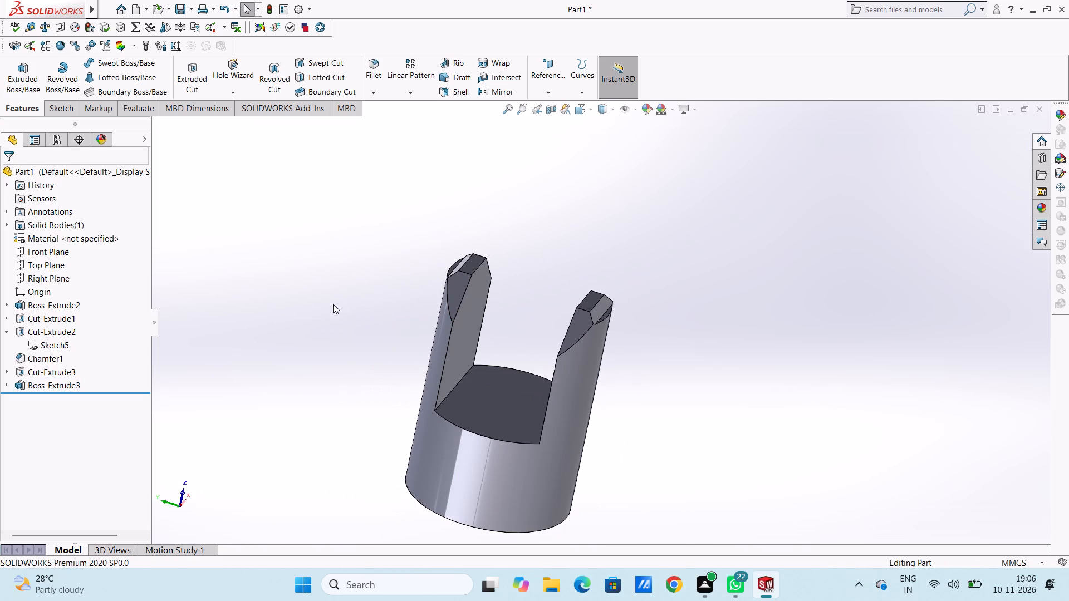
pyautogui.click(53, 265)
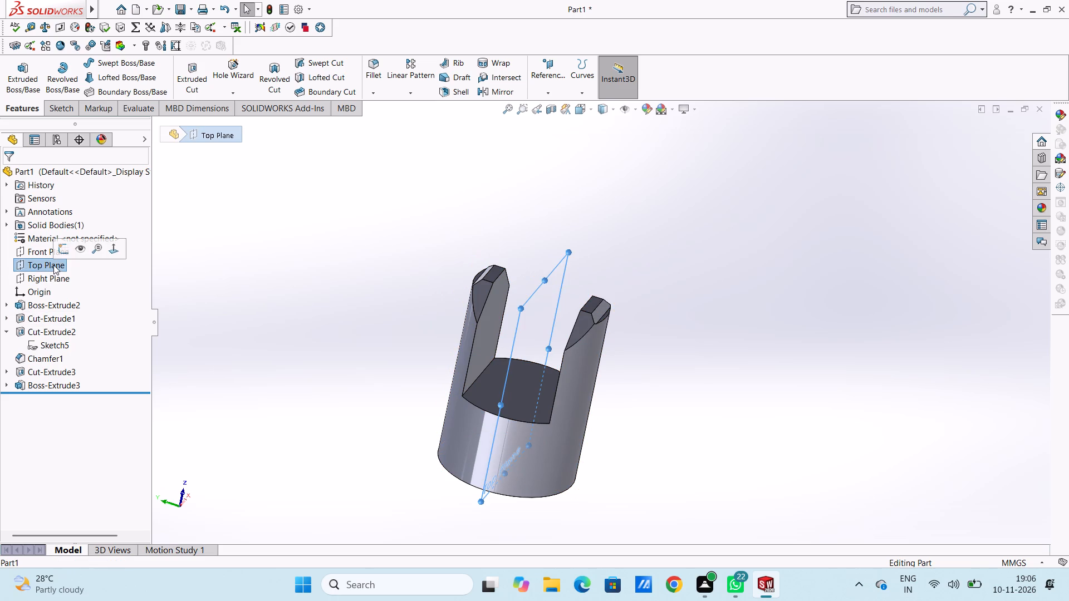
pyautogui.click(60, 250)
pyautogui.click(292, 274)
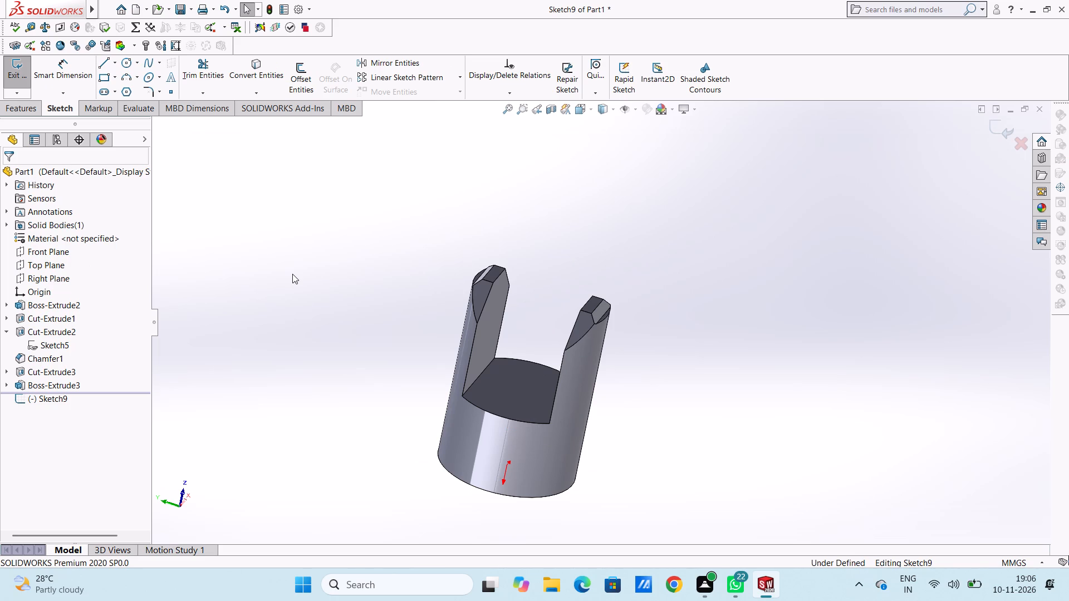
pyautogui.hotkey('ctrl', '6')
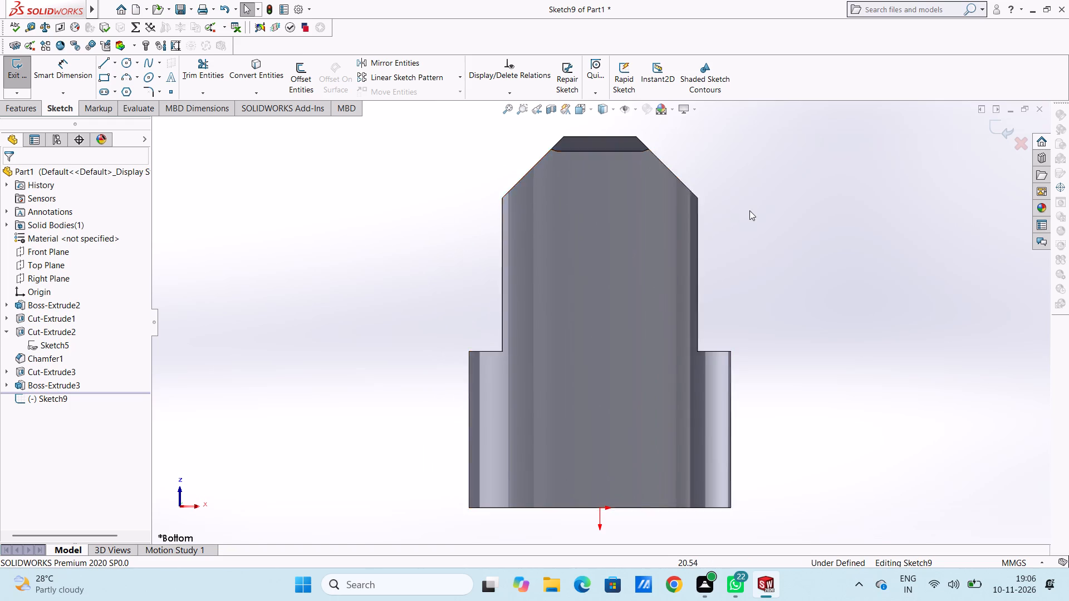
pyautogui.scroll(3, 749, 210)
pyautogui.scroll(-1, 706, 230)
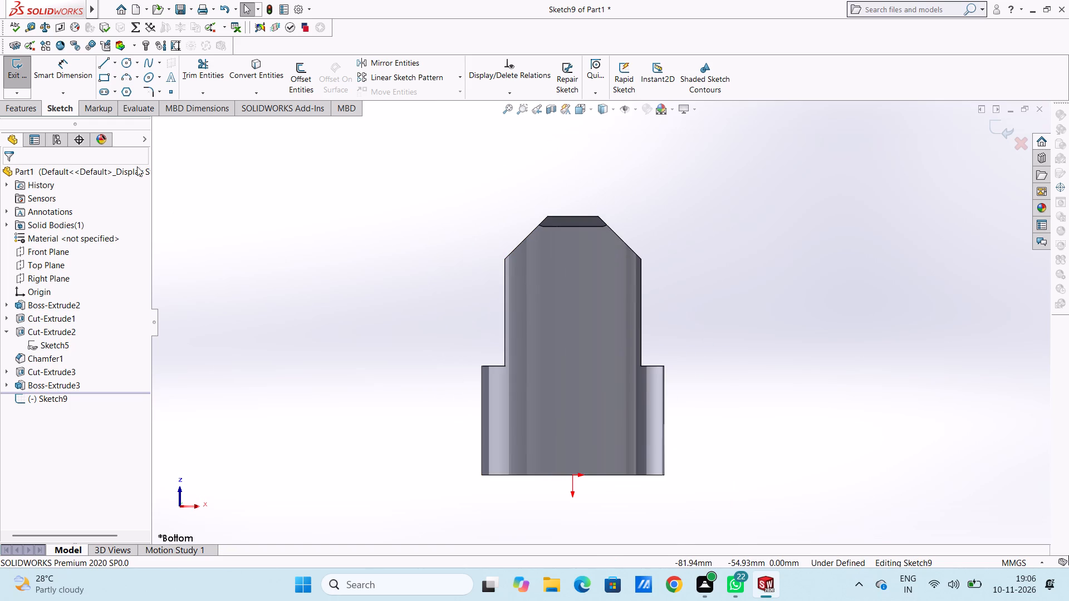
pyautogui.click(104, 75)
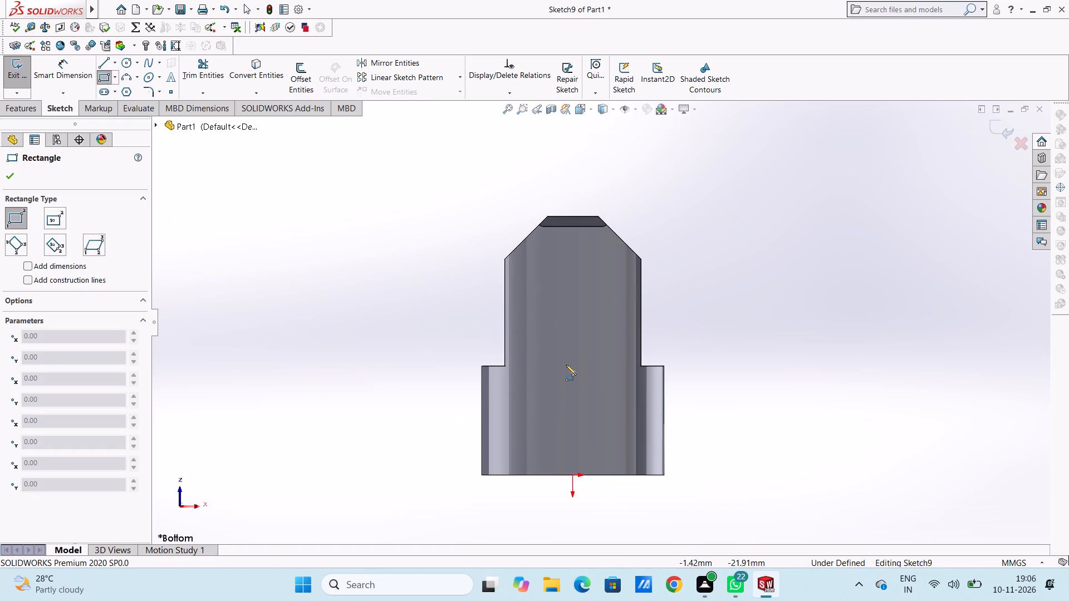
pyautogui.click(550, 368)
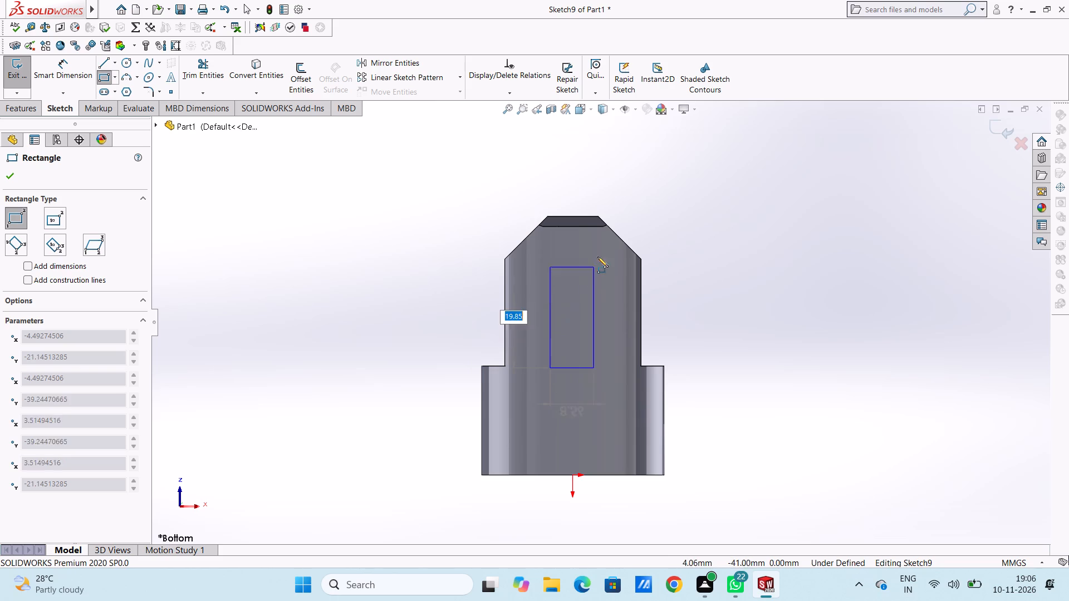
pyautogui.click(600, 226)
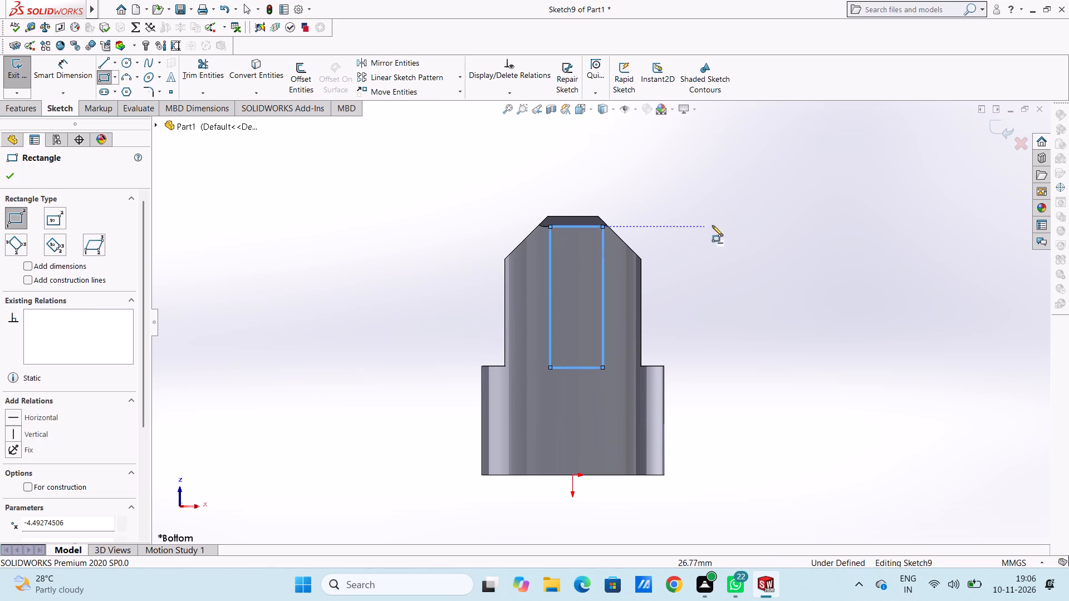
pyautogui.rightClick(727, 187)
pyautogui.click(741, 195)
pyautogui.click(707, 196)
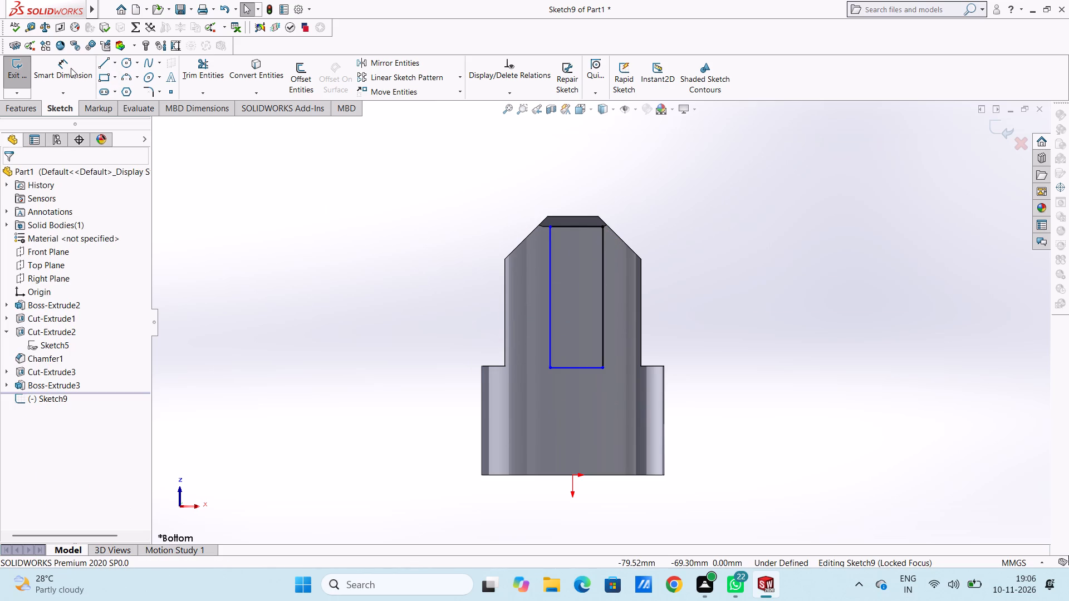
# Dimension the rectangle's height along its vertical side as 27.5 mm.
pyautogui.click(71, 68)
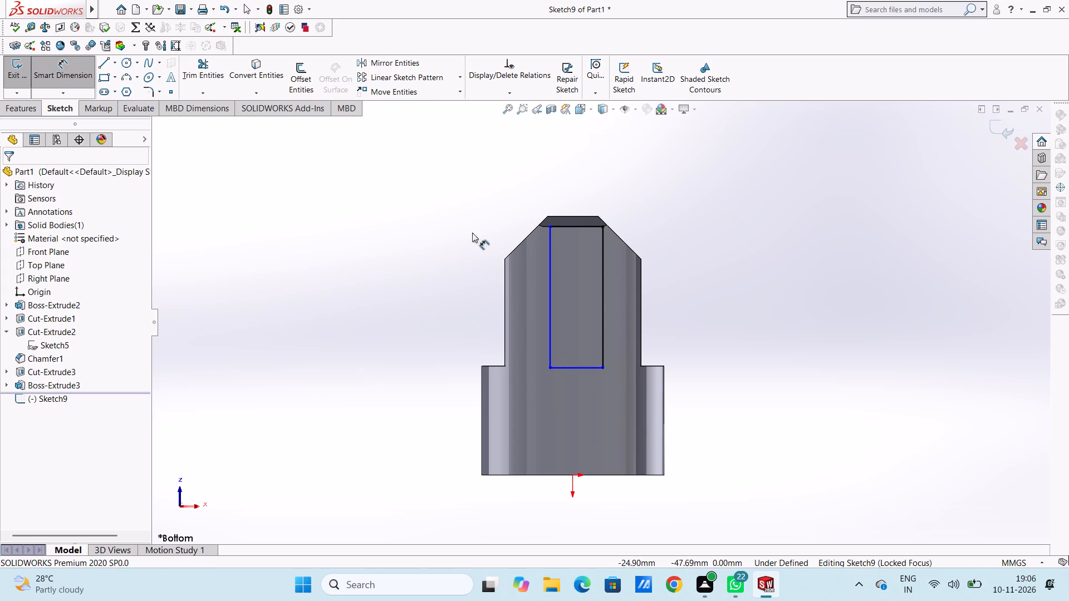
pyautogui.click(551, 254)
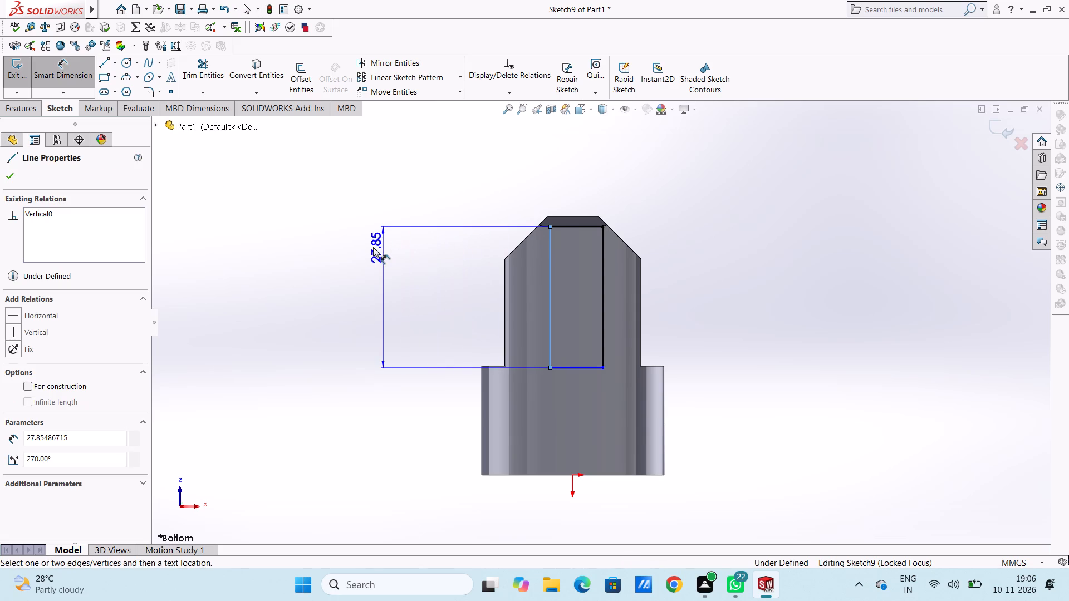
pyautogui.click(336, 242)
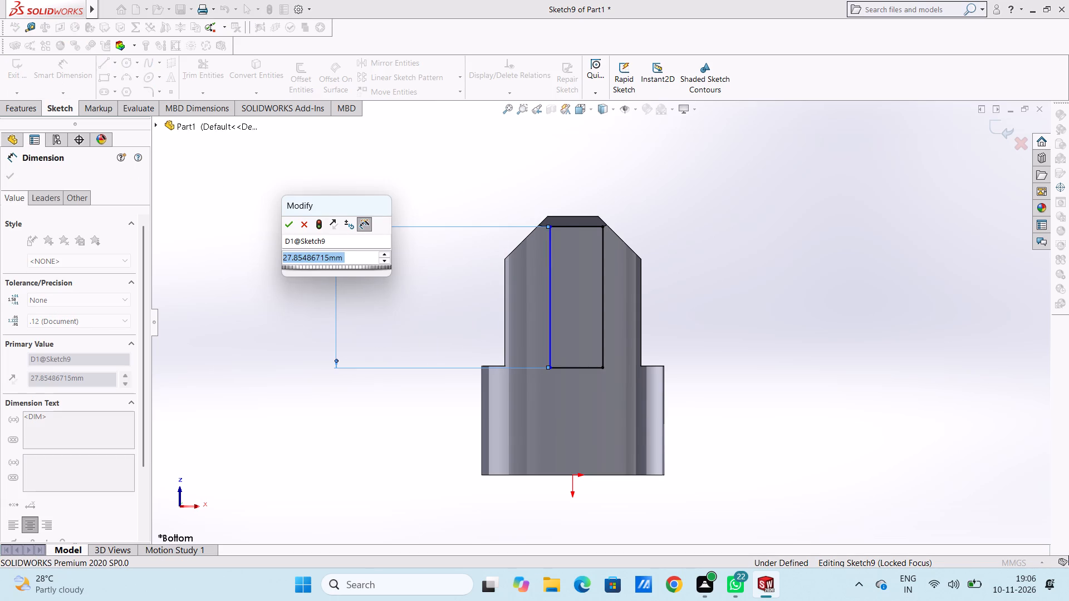
pyautogui.write('27.5')
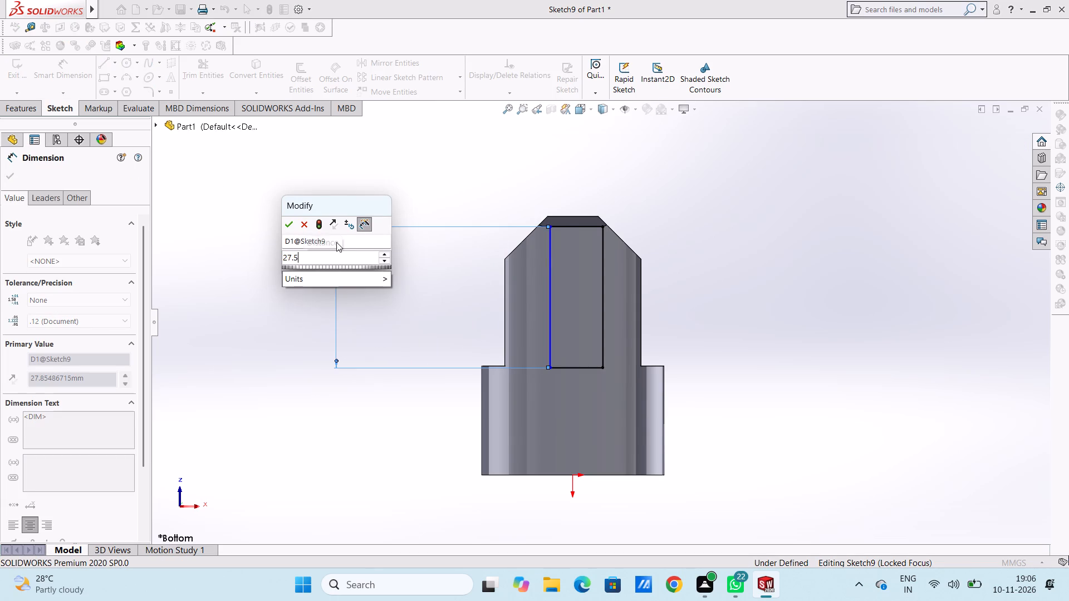
pyautogui.press('Return')
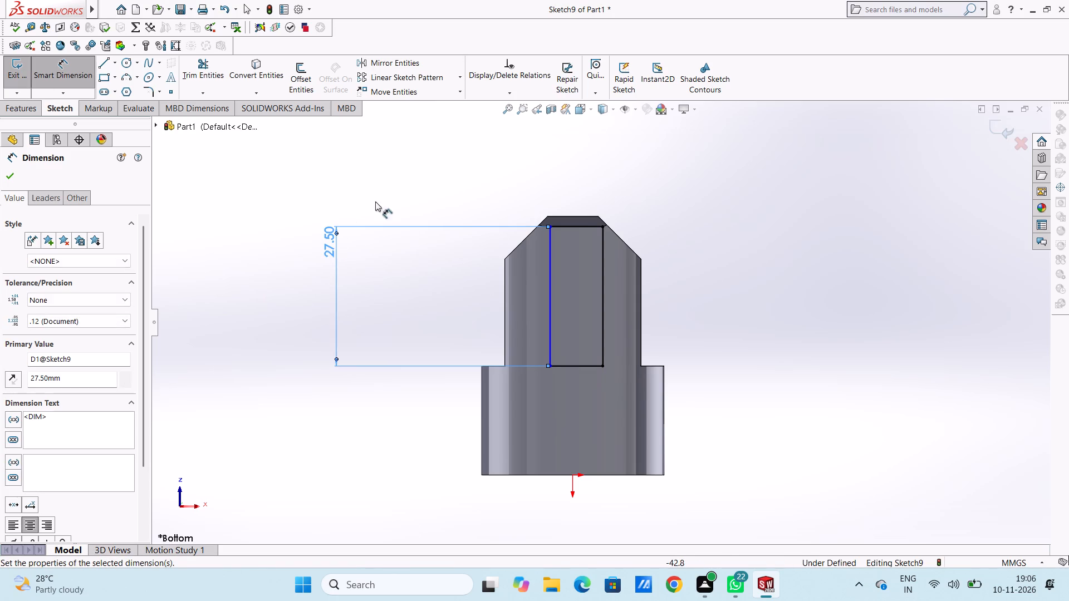
pyautogui.click(419, 173)
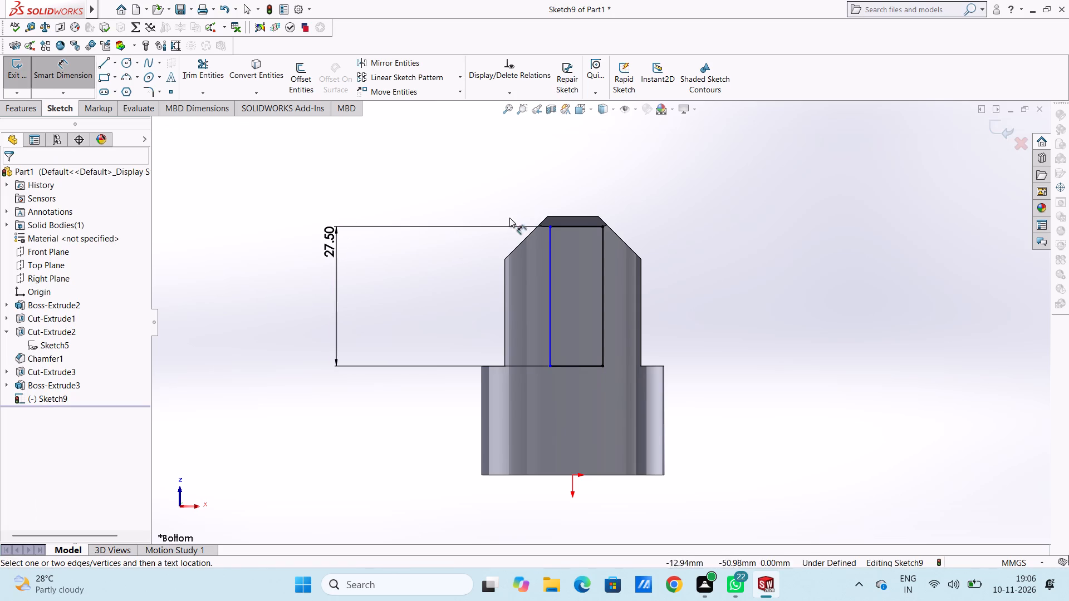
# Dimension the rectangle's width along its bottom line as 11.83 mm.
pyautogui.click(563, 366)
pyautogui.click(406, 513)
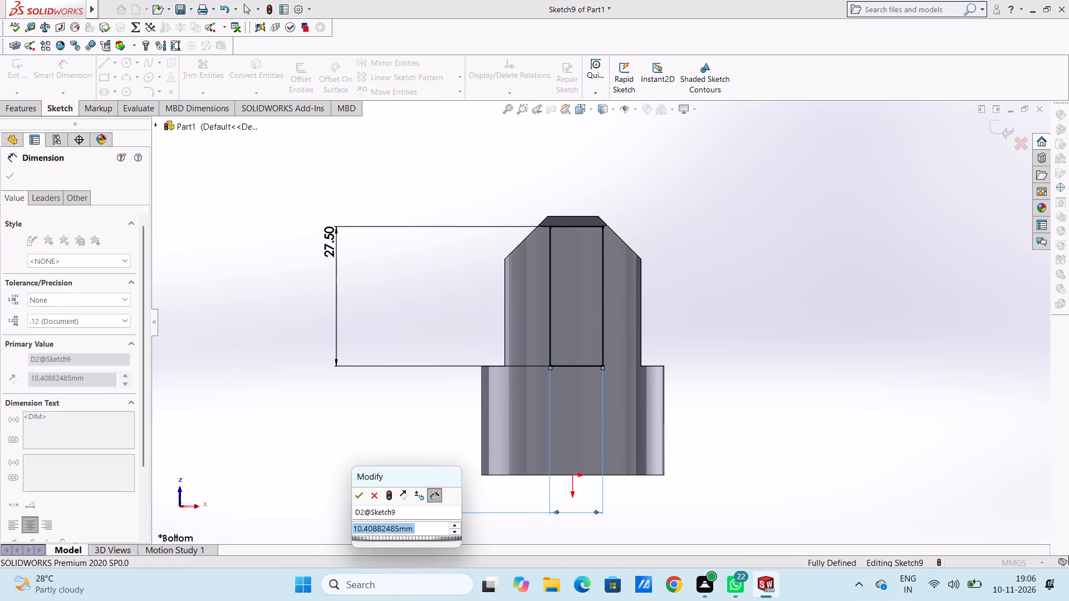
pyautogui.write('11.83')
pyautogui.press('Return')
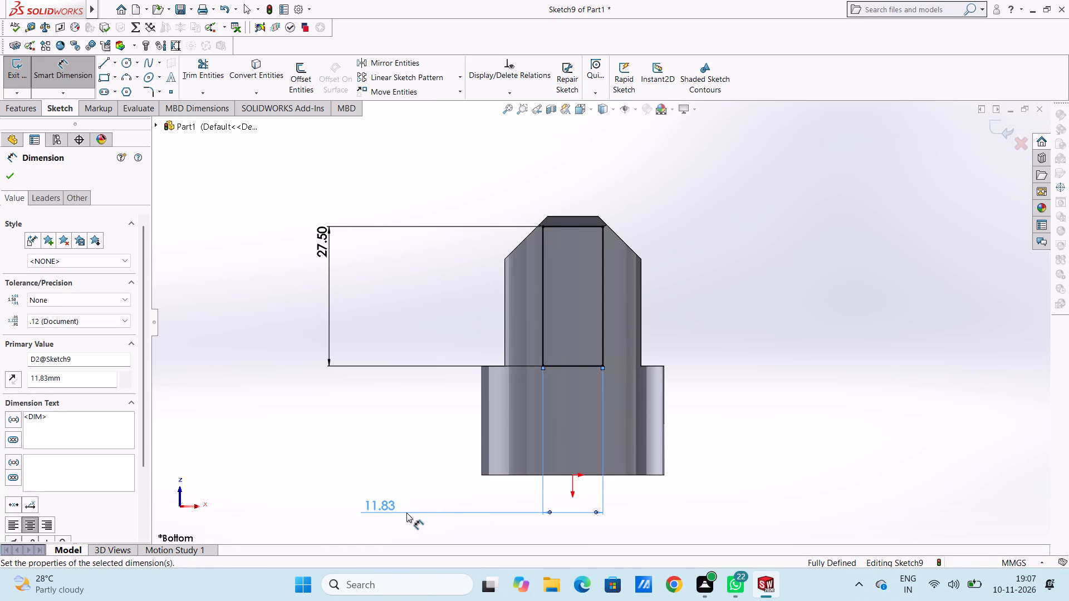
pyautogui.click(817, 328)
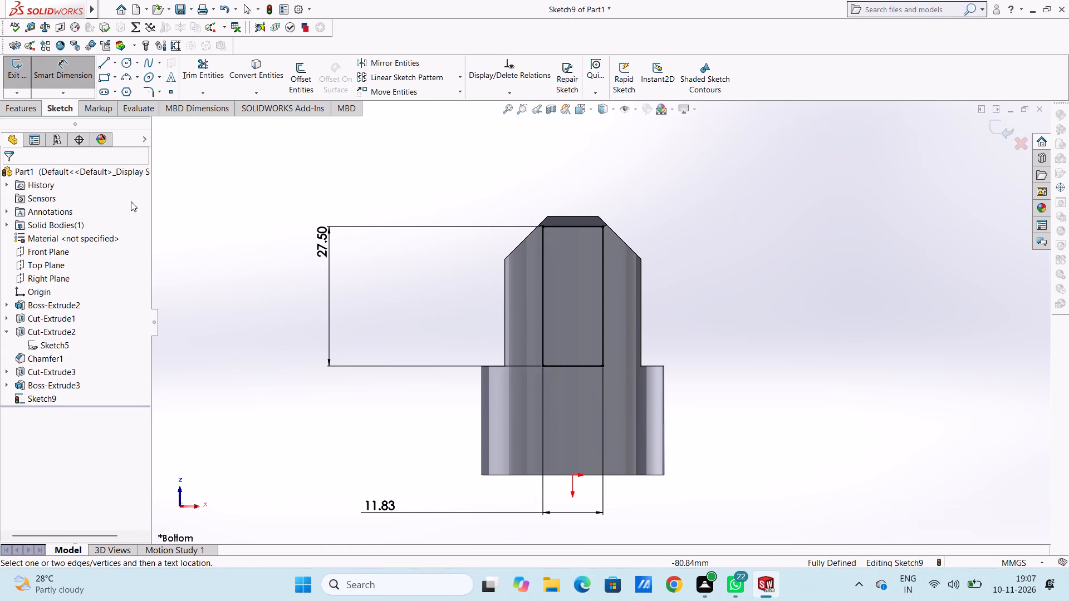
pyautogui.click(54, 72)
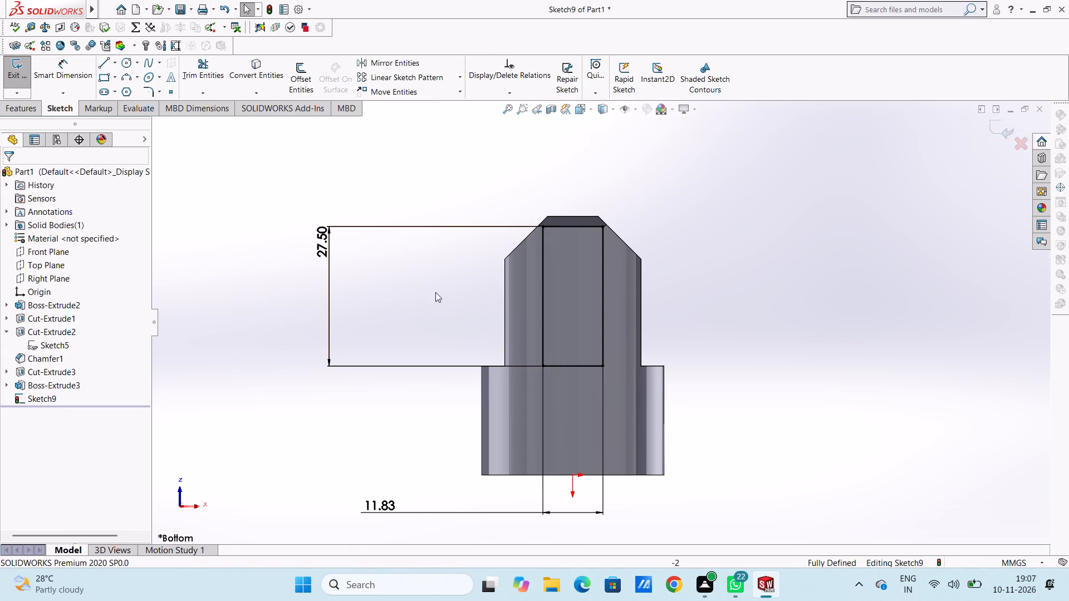
# Add a vertical relation between the origin and the midpoint of the rectangle's bottom line.
pyautogui.click(571, 476)
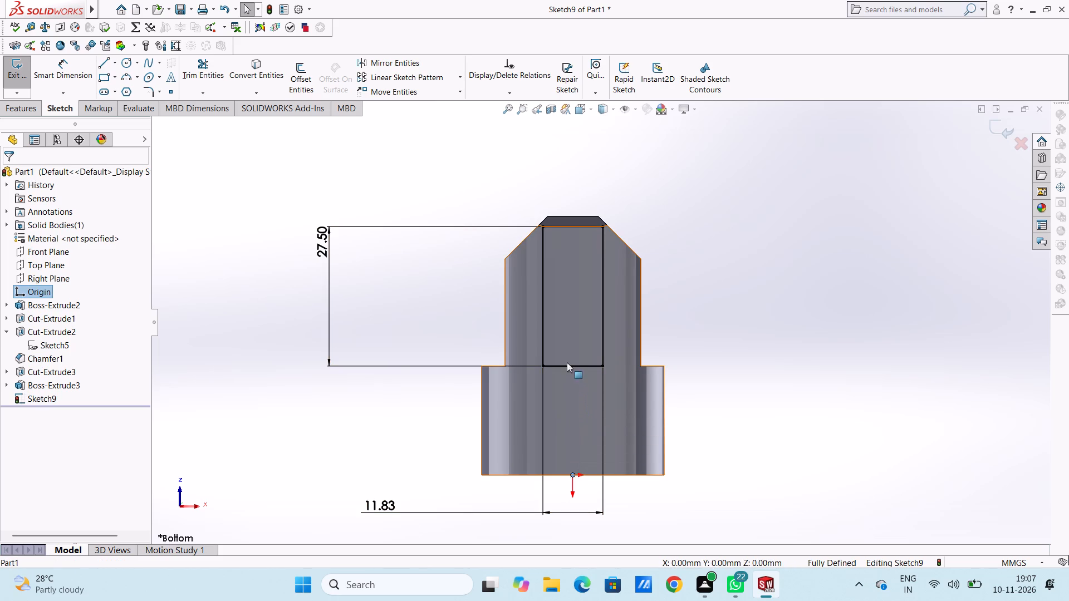
pyautogui.keyDown('ctrl'); pyautogui.click(572, 366); pyautogui.keyUp('ctrl')
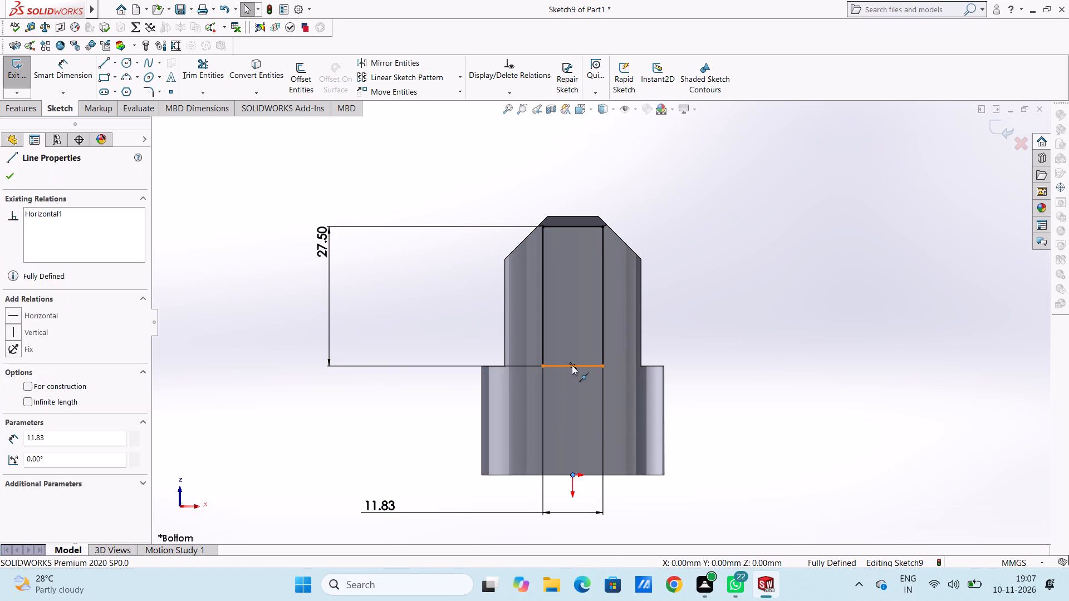
pyautogui.click(17, 385)
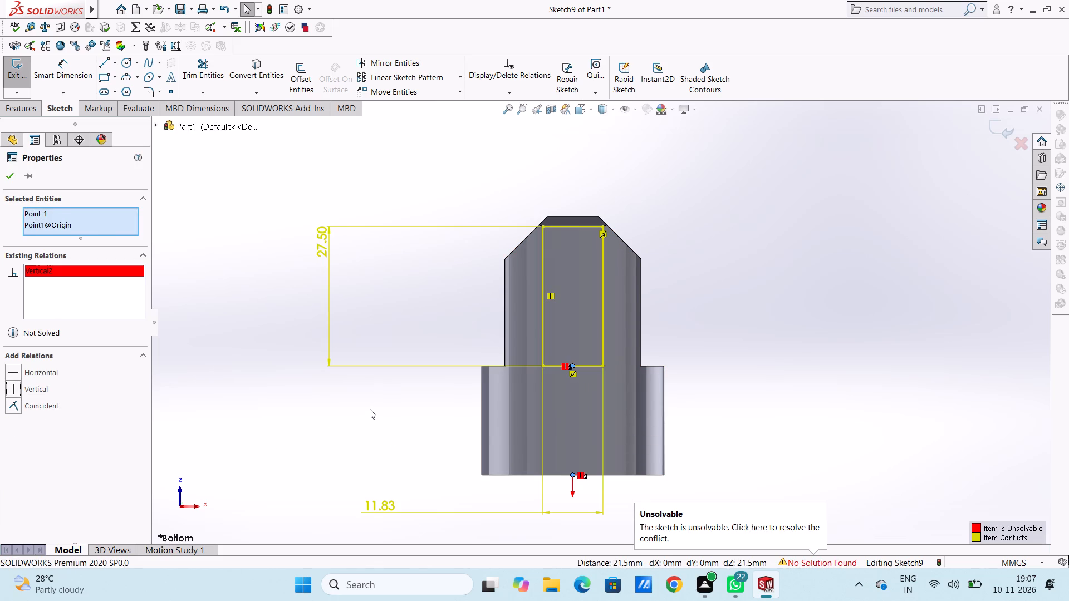
pyautogui.click(371, 408)
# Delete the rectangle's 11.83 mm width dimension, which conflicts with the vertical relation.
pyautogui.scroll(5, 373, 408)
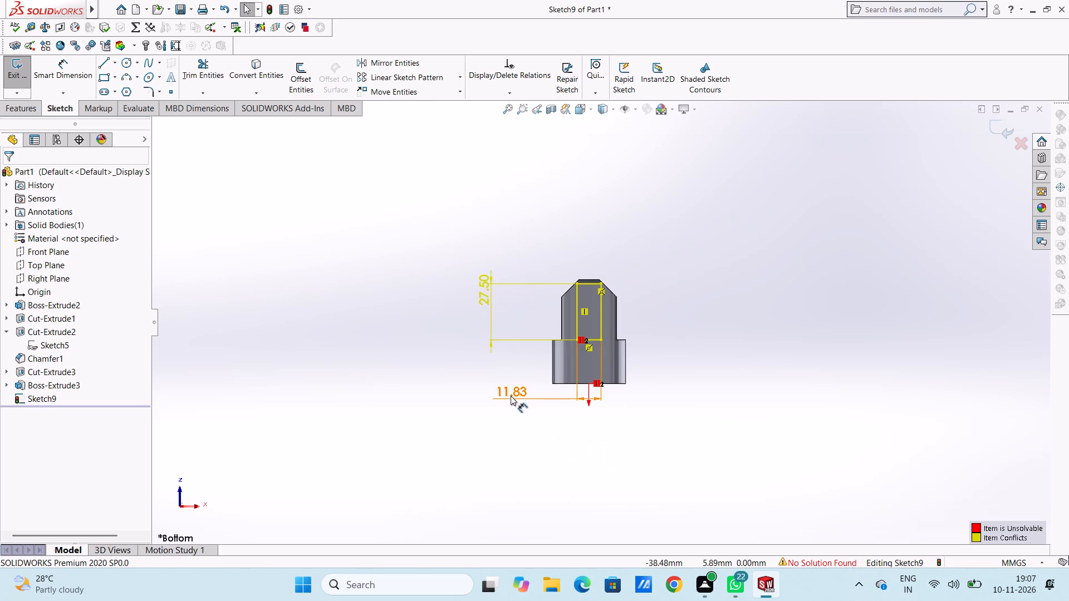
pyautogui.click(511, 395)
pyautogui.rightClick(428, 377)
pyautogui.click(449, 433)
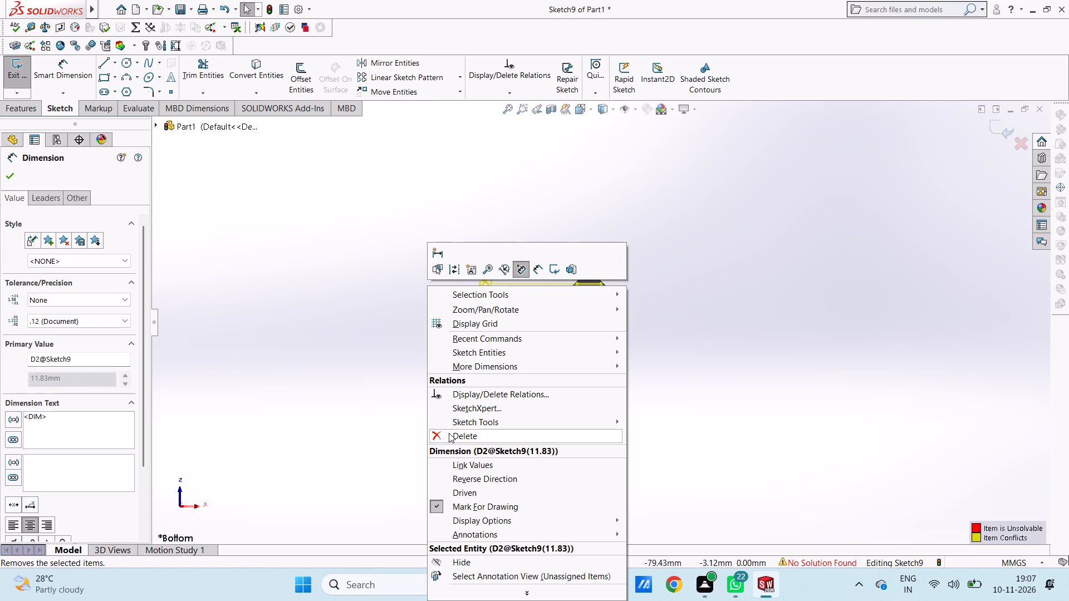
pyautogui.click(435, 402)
# Draw a three-point arc of 30 mm radius between the rectangle's two top corners, bulging toward the prong tip.
pyautogui.scroll(-5, 616, 273)
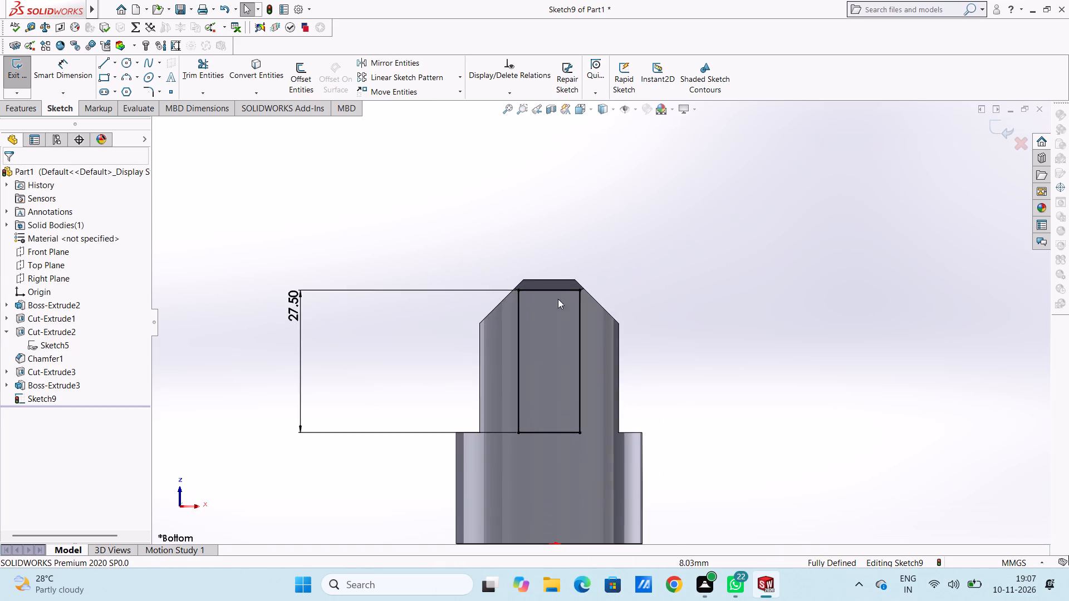
pyautogui.scroll(-7, 546, 280)
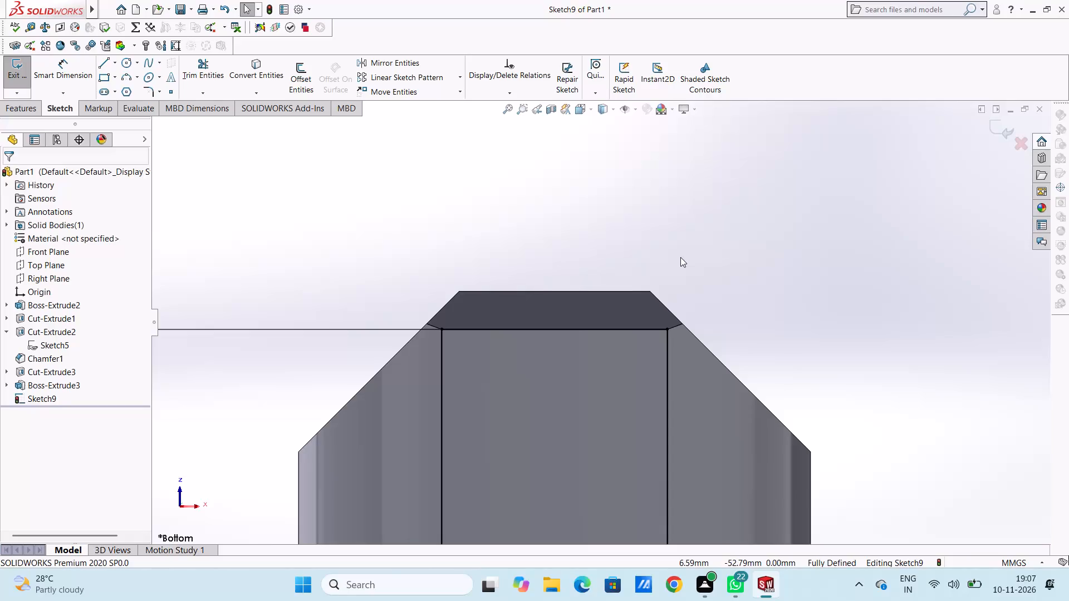
pyautogui.click(125, 77)
pyautogui.click(442, 329)
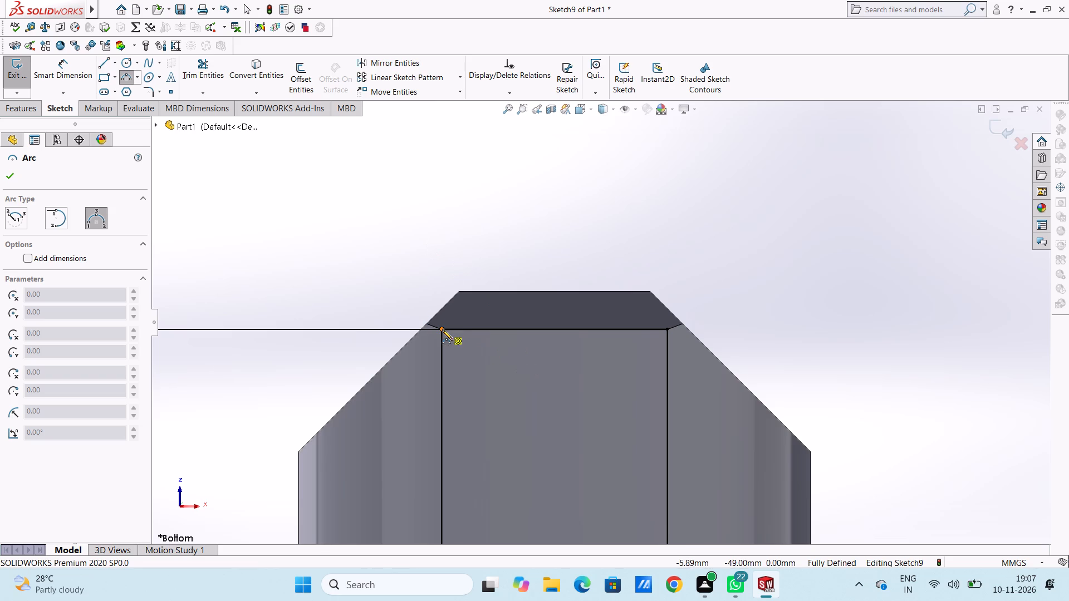
pyautogui.click(668, 331)
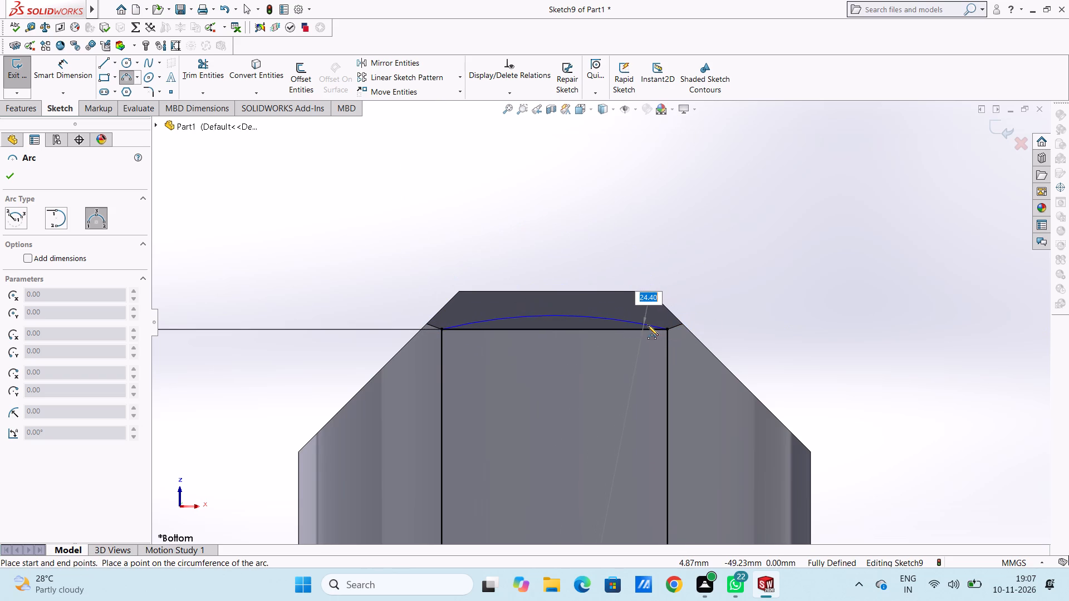
pyautogui.write('30')
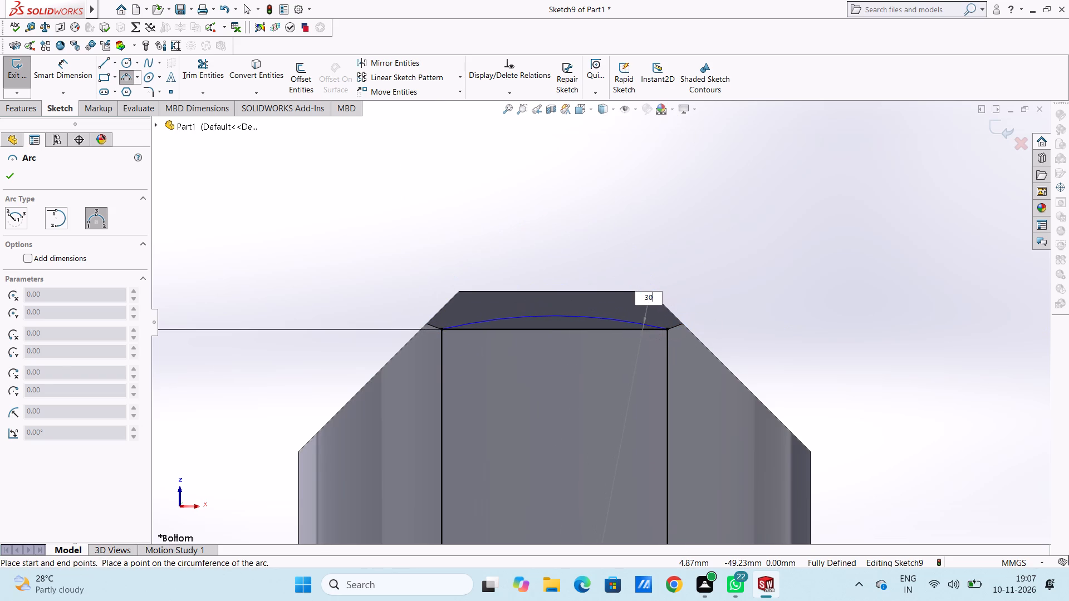
pyautogui.press('Return')
pyautogui.rightClick(830, 227)
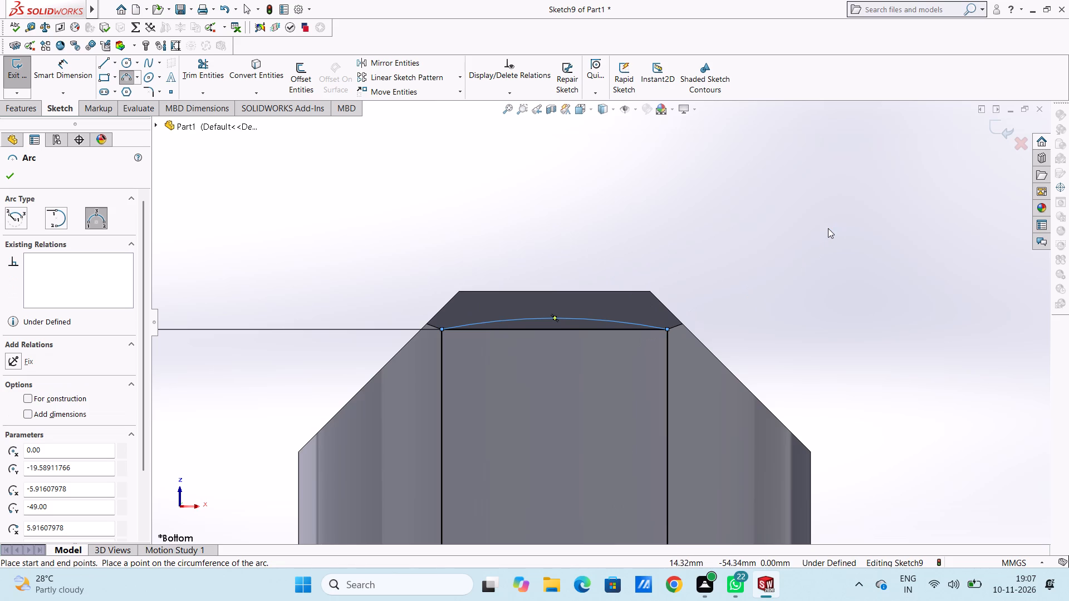
pyautogui.click(842, 239)
pyautogui.click(767, 244)
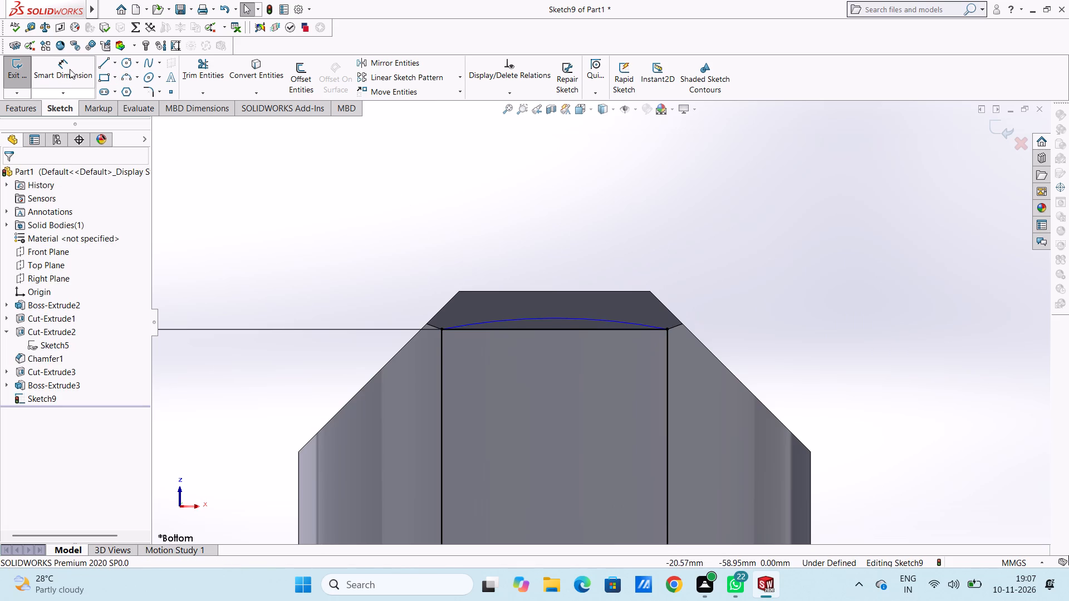
# Dimension the arc's radius as 30 mm.
pyautogui.click(70, 67)
pyautogui.click(507, 320)
pyautogui.click(687, 214)
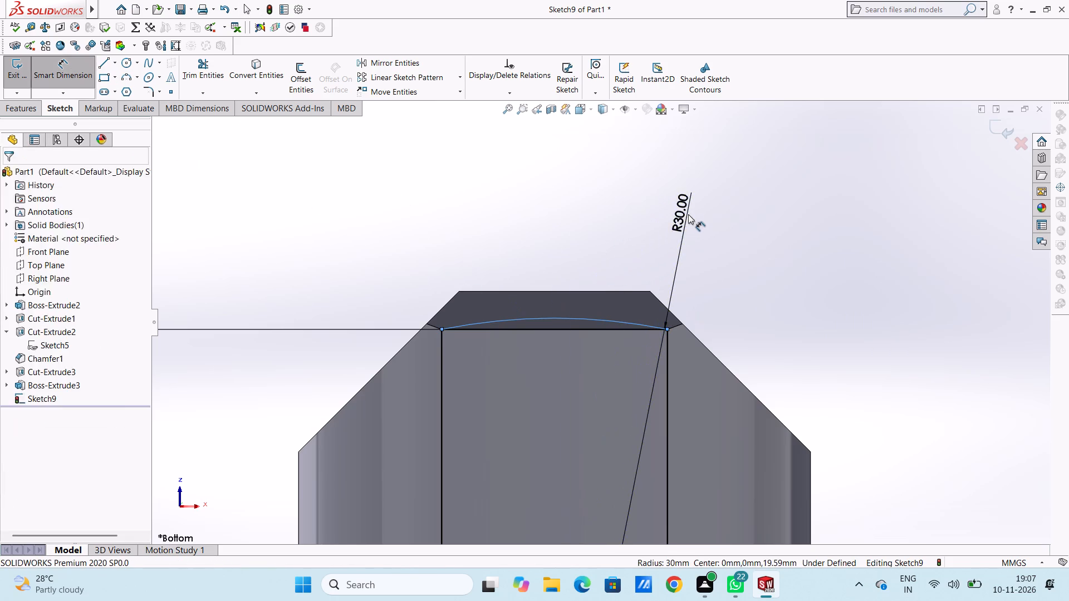
pyautogui.click(641, 192)
pyautogui.click(616, 199)
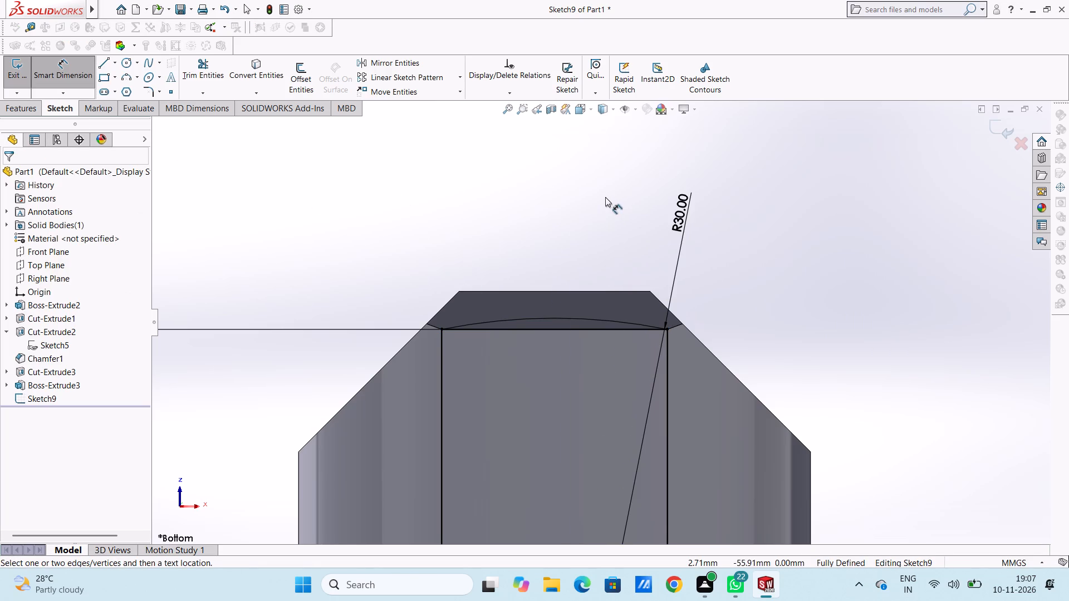
pyautogui.click(67, 68)
# Start an extruded cut from the sketch, selecting the rectangle and the arc segment above it as contours.
pyautogui.click(27, 108)
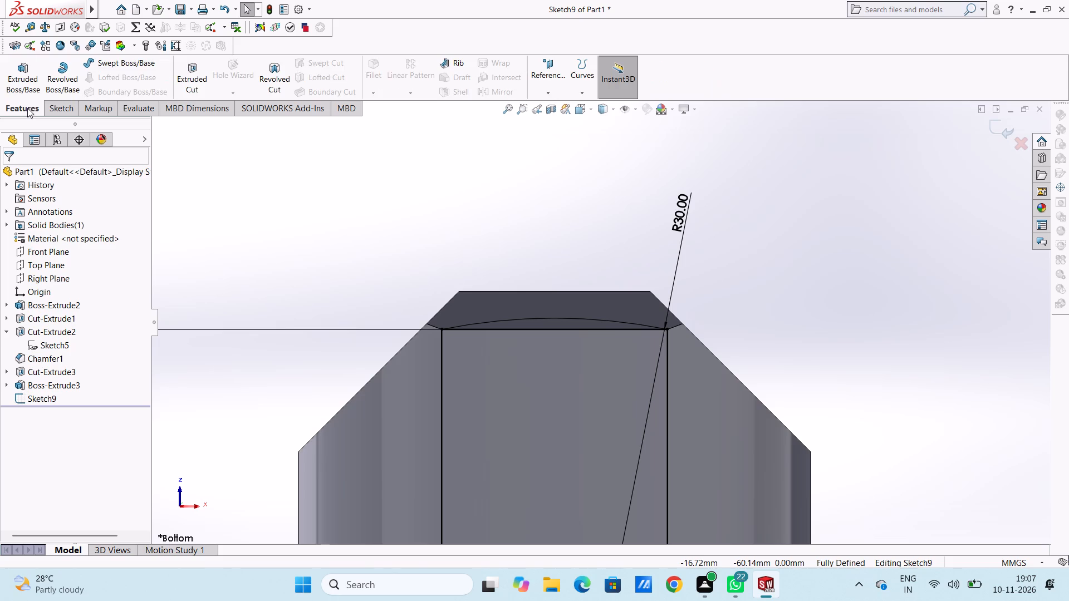
pyautogui.click(187, 73)
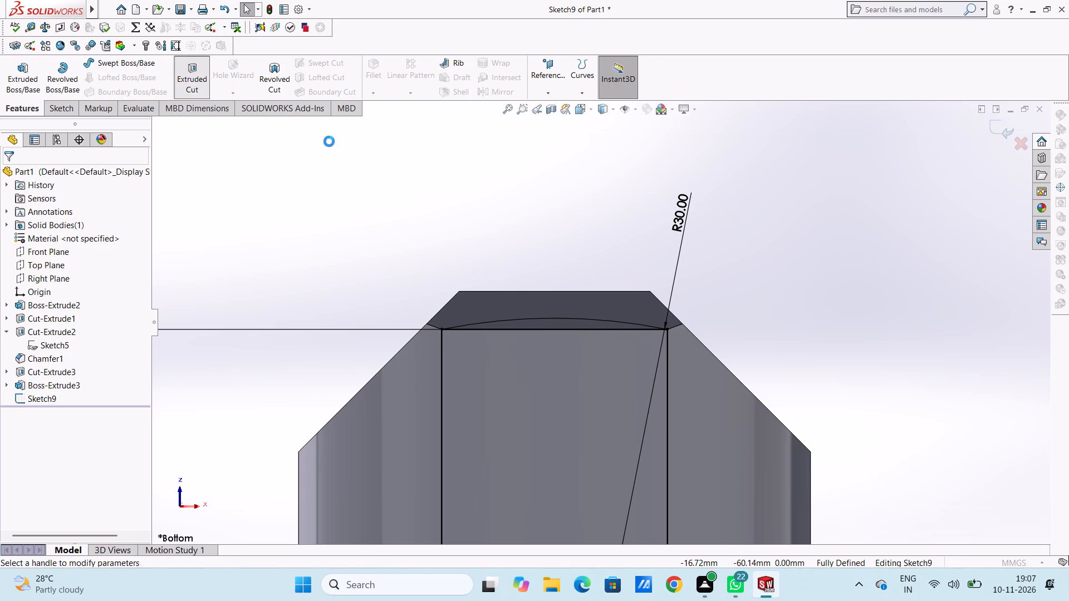
pyautogui.scroll(4, 366, 238)
pyautogui.moveTo(457, 242); pyautogui.dragTo(516, 277, button='middle')
pyautogui.scroll(5, 474, 278)
pyautogui.scroll(-4, 625, 353)
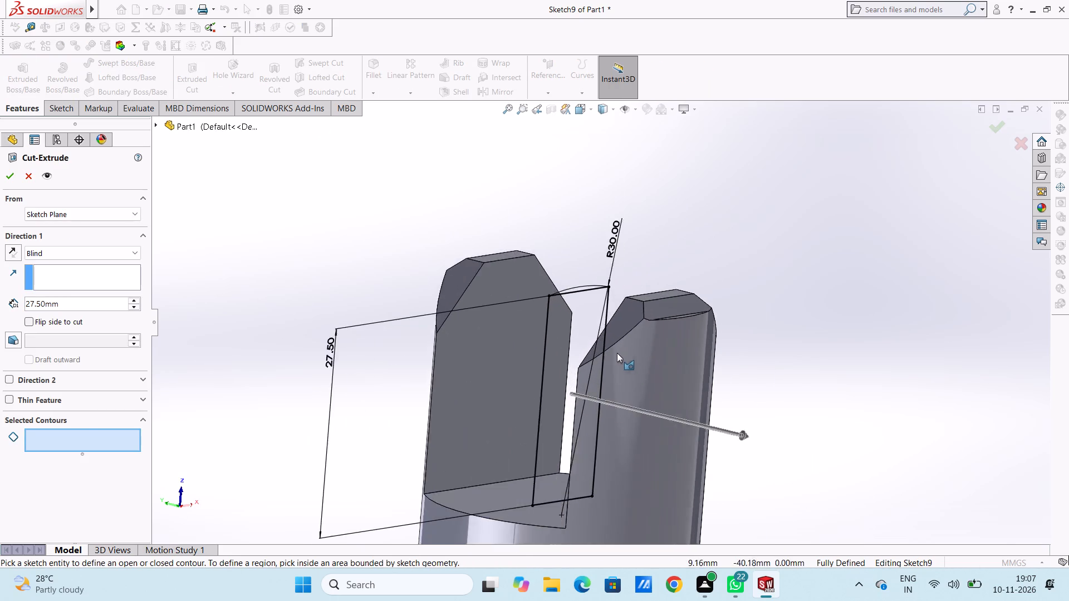
pyautogui.scroll(-2, 617, 353)
pyautogui.click(565, 278)
pyautogui.scroll(-6, 583, 281)
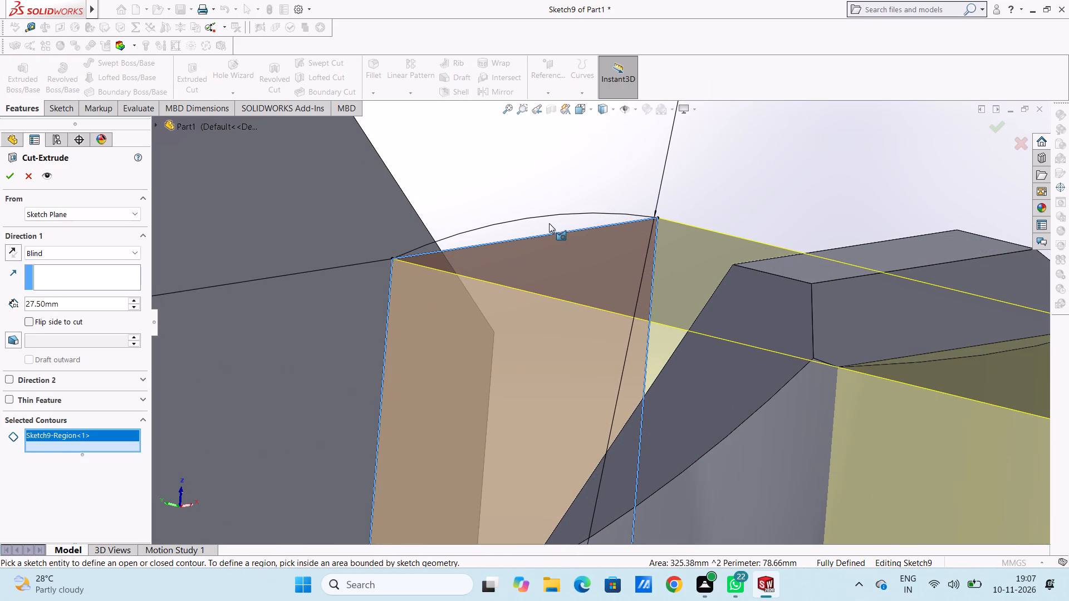
pyautogui.click(549, 223)
pyautogui.scroll(15, 549, 223)
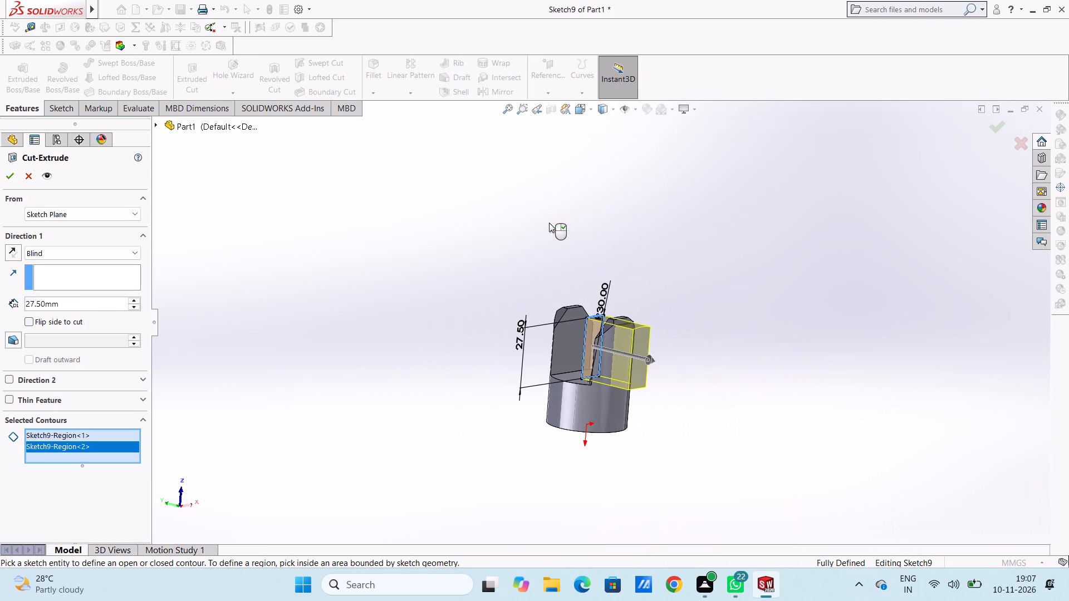
pyautogui.scroll(-3, 604, 410)
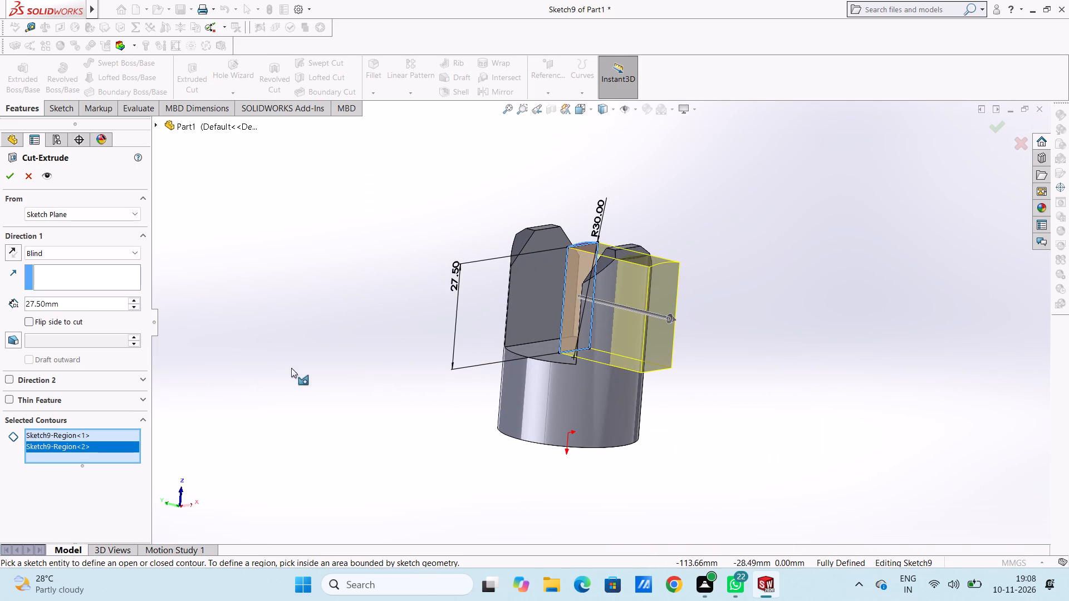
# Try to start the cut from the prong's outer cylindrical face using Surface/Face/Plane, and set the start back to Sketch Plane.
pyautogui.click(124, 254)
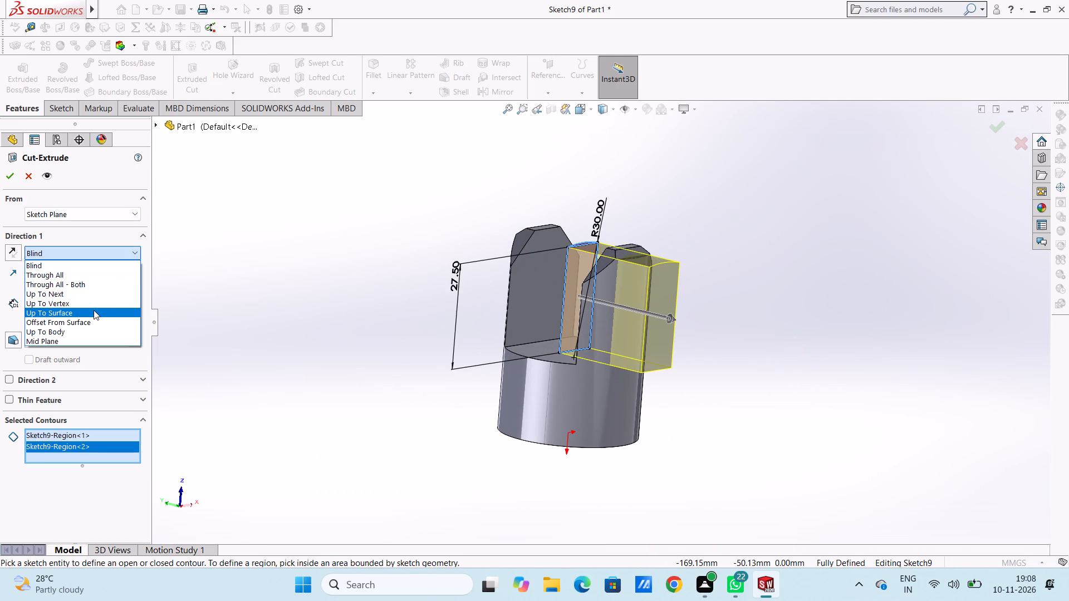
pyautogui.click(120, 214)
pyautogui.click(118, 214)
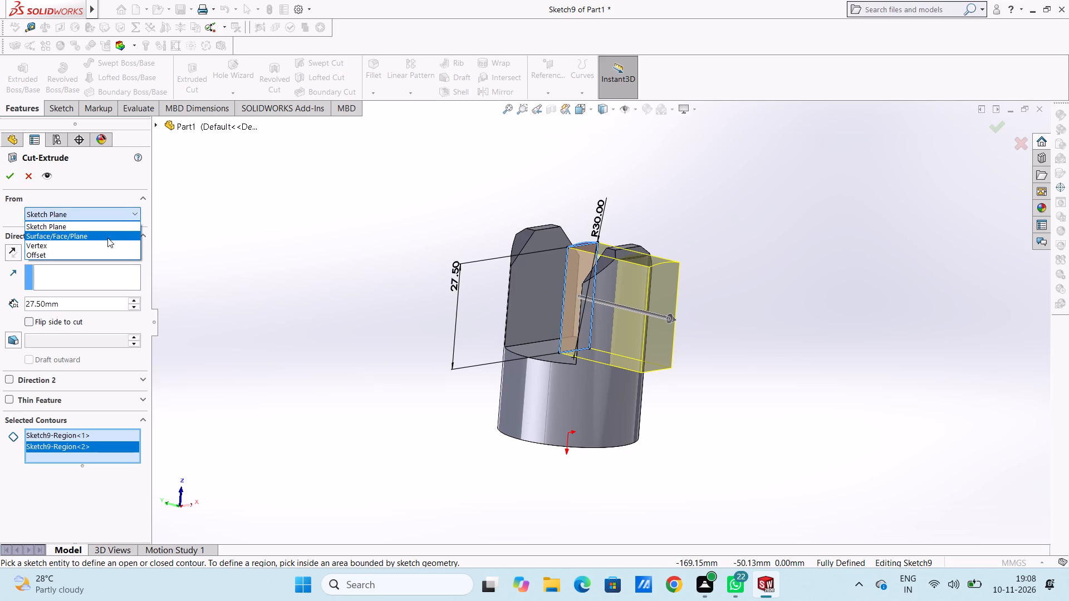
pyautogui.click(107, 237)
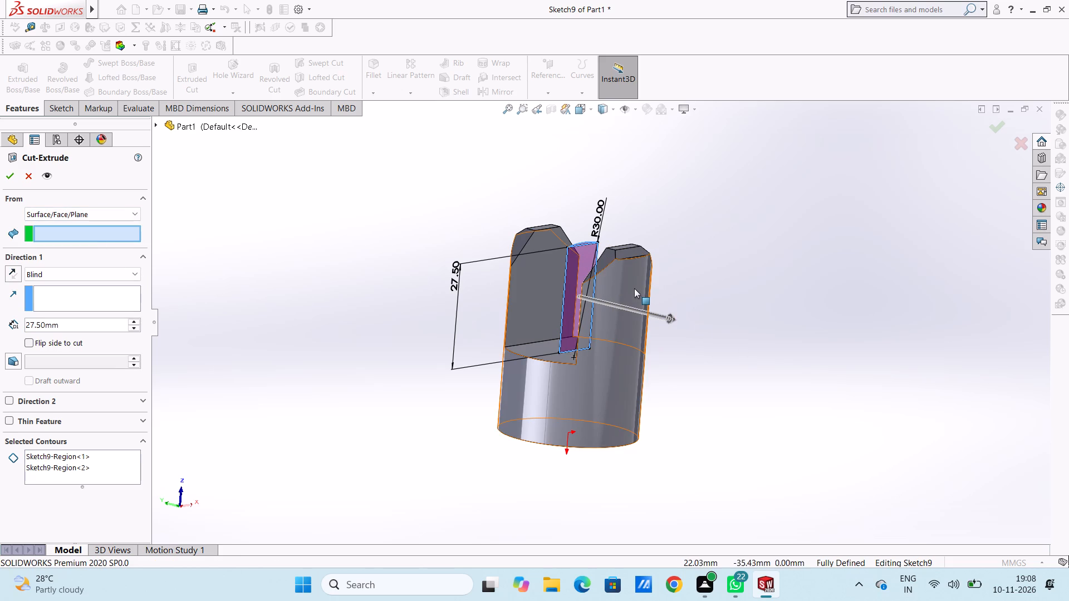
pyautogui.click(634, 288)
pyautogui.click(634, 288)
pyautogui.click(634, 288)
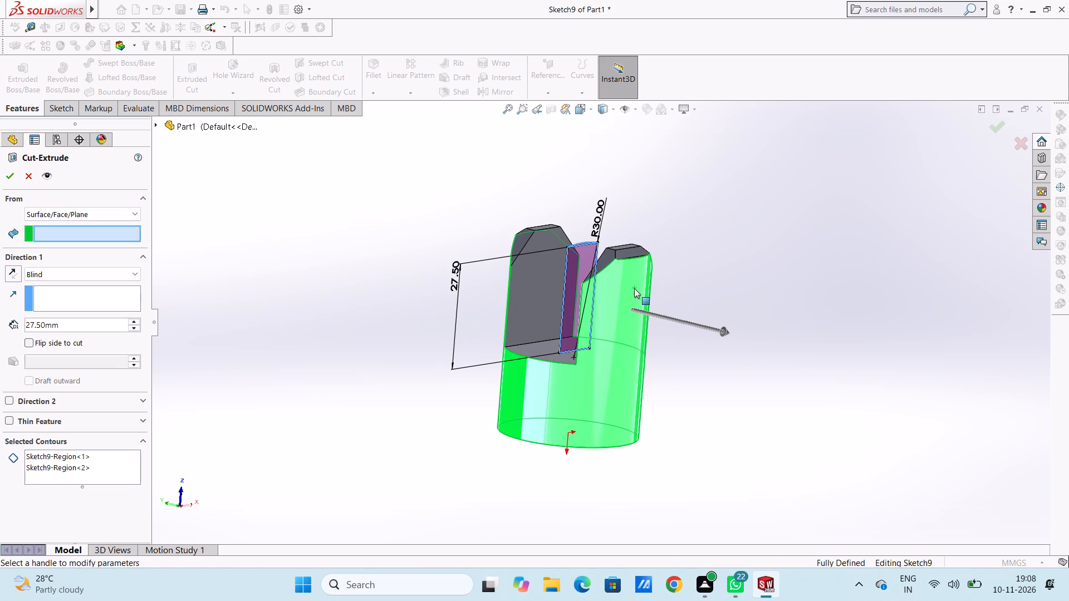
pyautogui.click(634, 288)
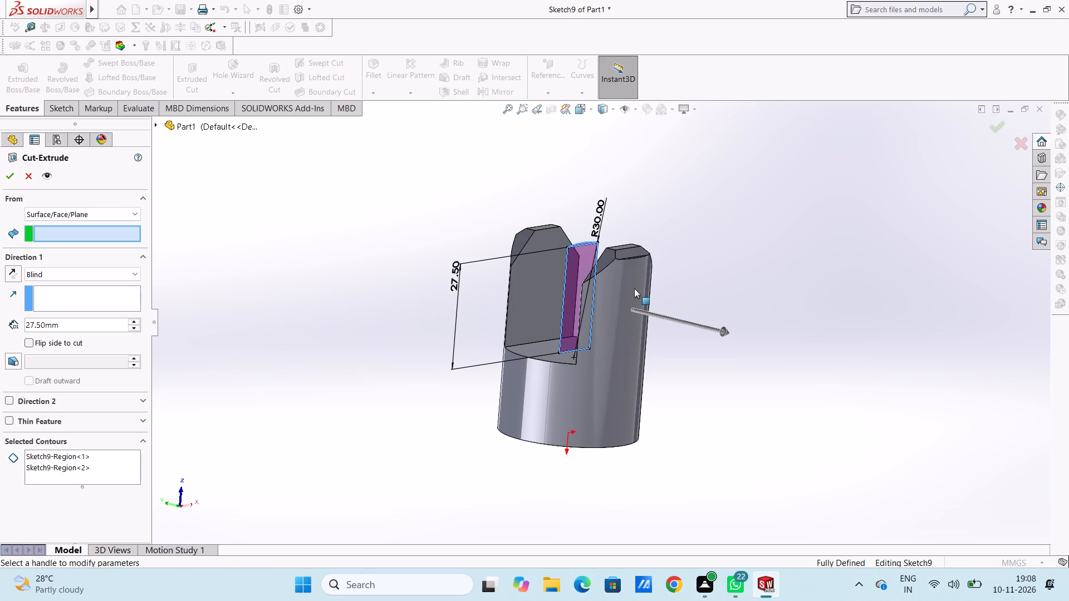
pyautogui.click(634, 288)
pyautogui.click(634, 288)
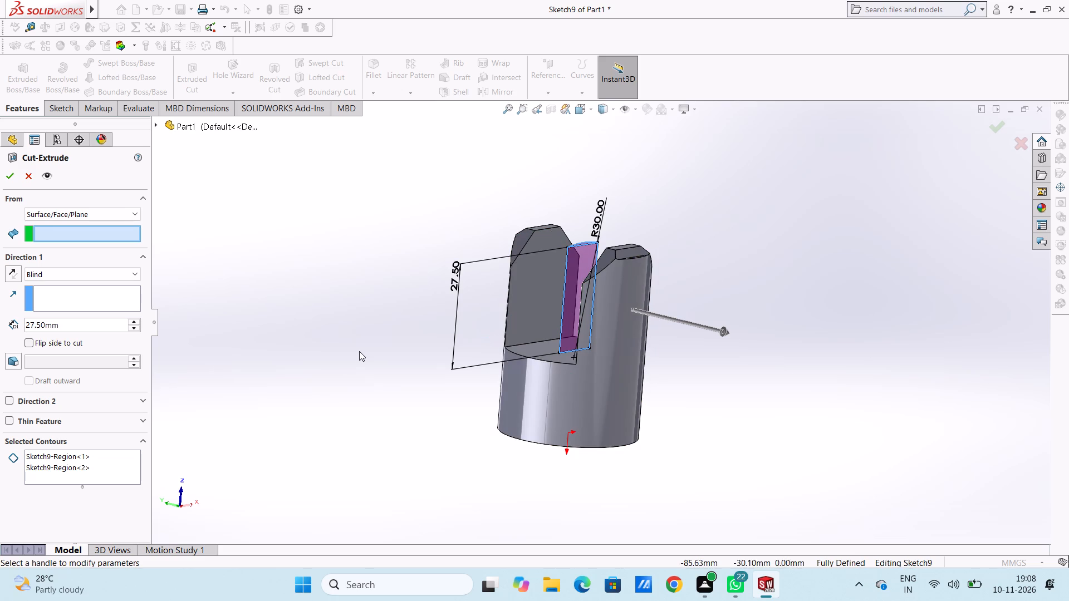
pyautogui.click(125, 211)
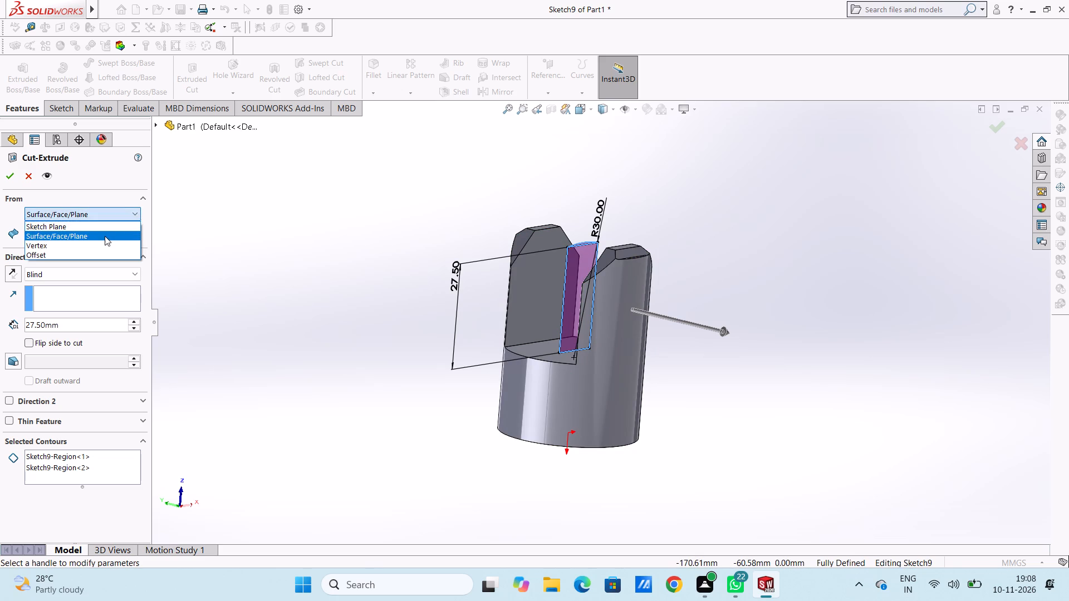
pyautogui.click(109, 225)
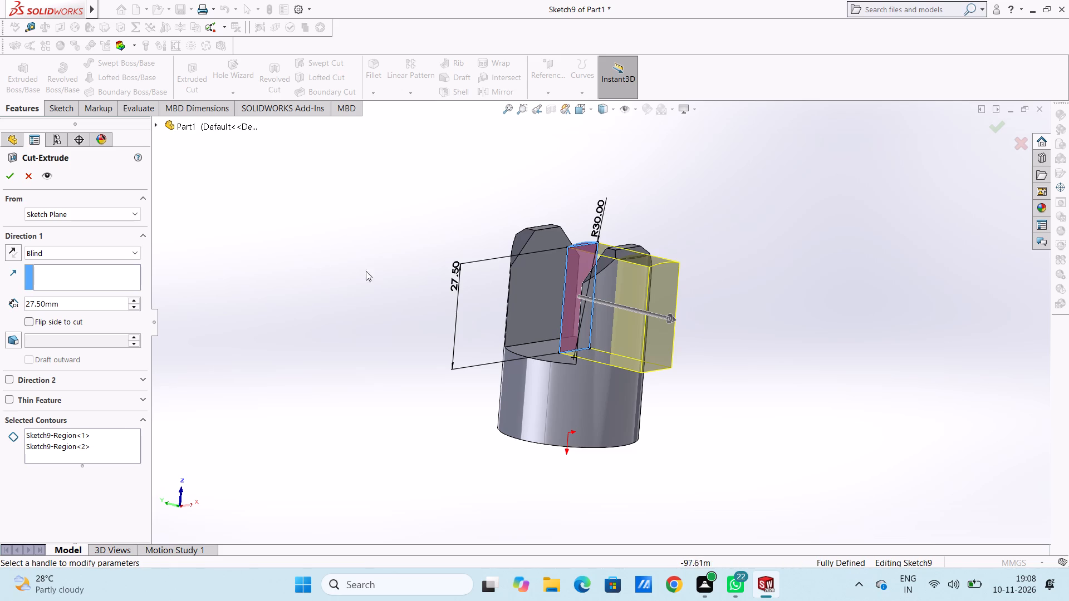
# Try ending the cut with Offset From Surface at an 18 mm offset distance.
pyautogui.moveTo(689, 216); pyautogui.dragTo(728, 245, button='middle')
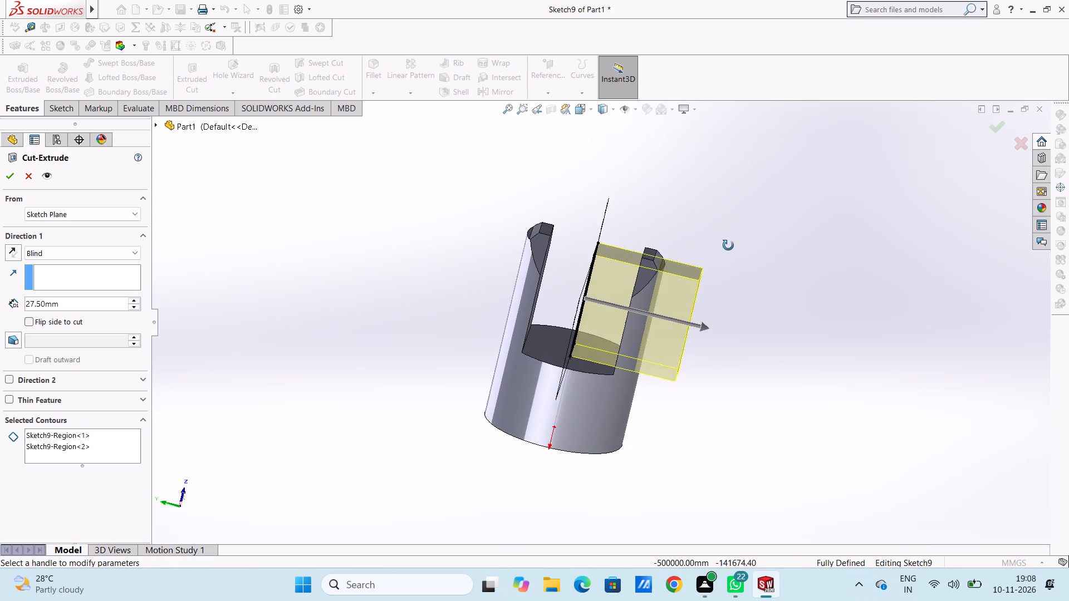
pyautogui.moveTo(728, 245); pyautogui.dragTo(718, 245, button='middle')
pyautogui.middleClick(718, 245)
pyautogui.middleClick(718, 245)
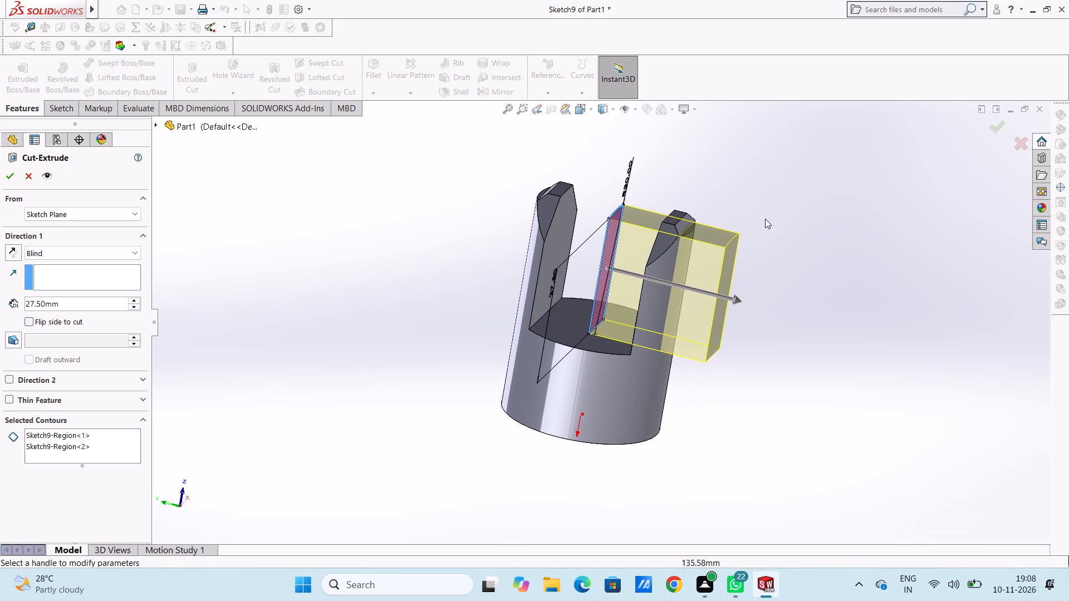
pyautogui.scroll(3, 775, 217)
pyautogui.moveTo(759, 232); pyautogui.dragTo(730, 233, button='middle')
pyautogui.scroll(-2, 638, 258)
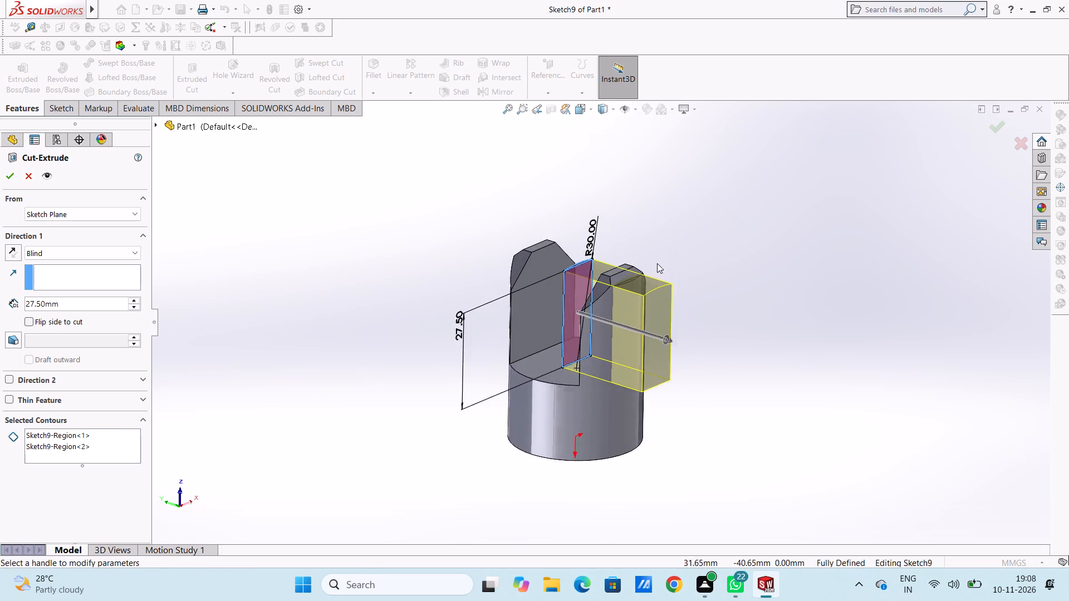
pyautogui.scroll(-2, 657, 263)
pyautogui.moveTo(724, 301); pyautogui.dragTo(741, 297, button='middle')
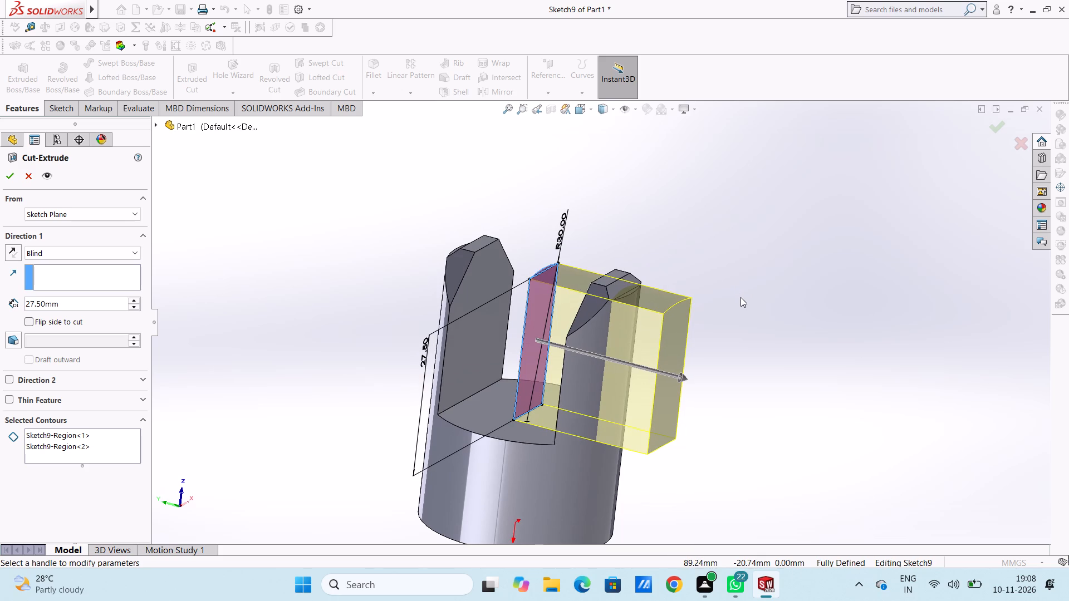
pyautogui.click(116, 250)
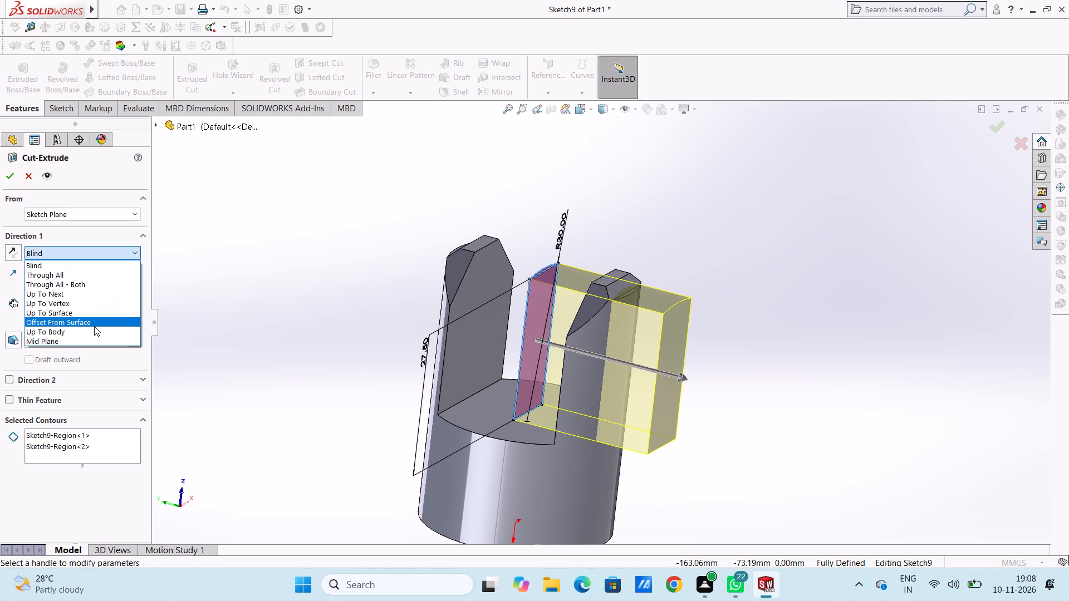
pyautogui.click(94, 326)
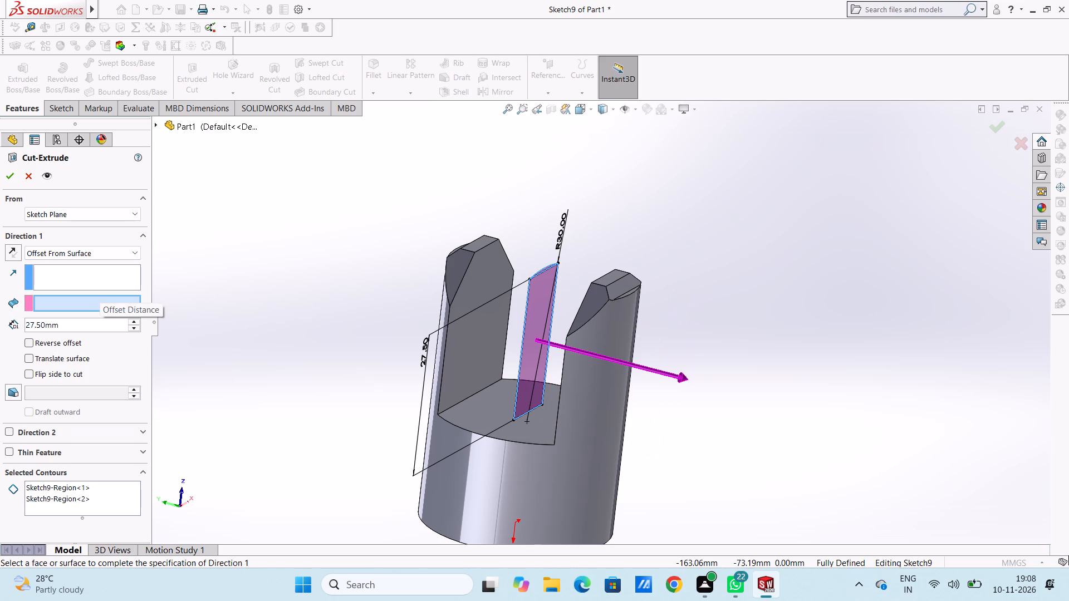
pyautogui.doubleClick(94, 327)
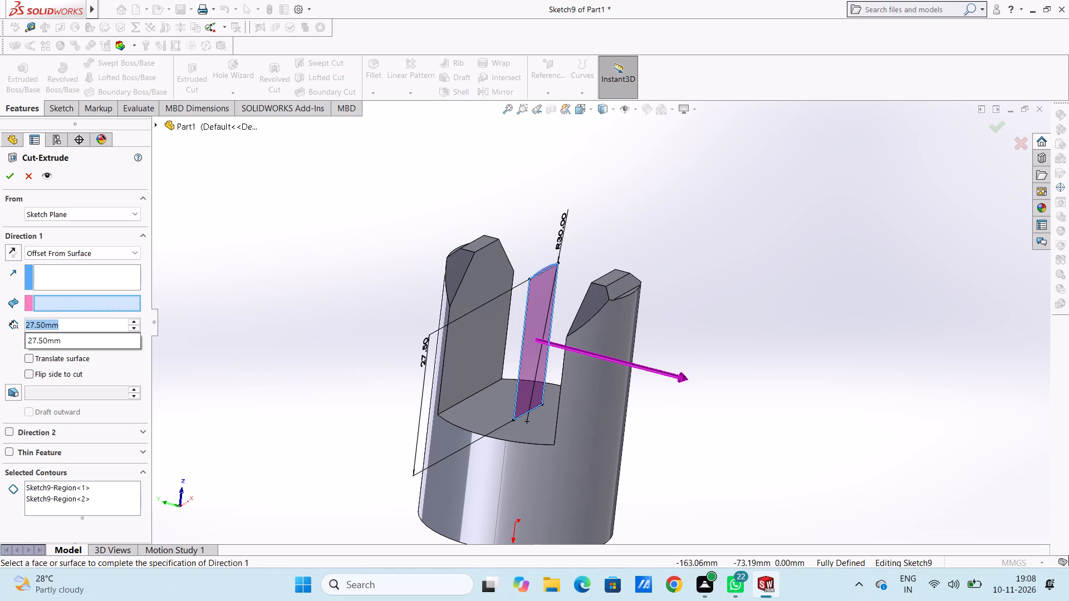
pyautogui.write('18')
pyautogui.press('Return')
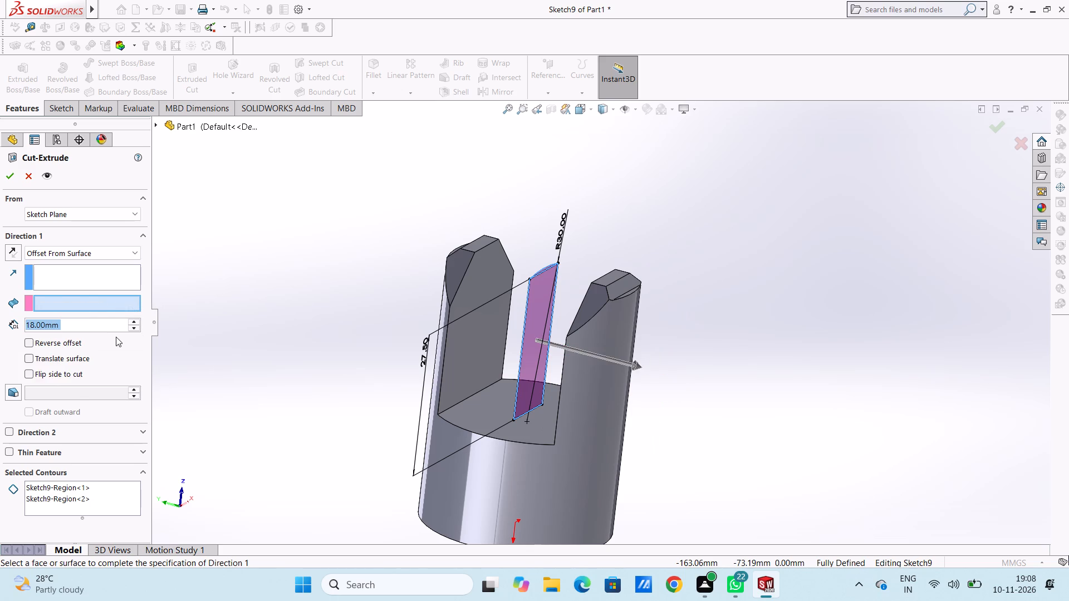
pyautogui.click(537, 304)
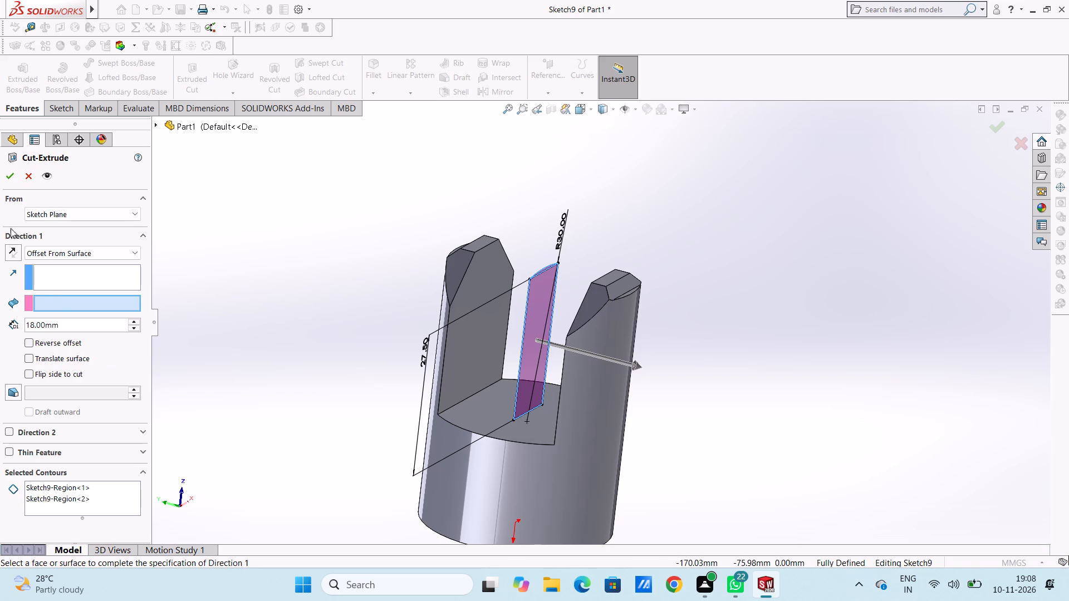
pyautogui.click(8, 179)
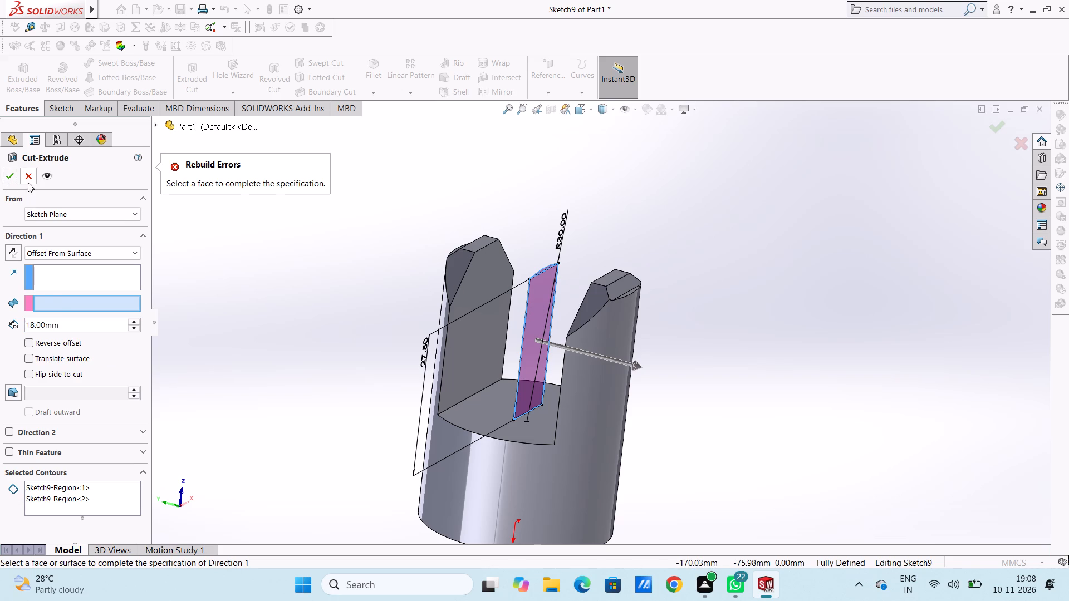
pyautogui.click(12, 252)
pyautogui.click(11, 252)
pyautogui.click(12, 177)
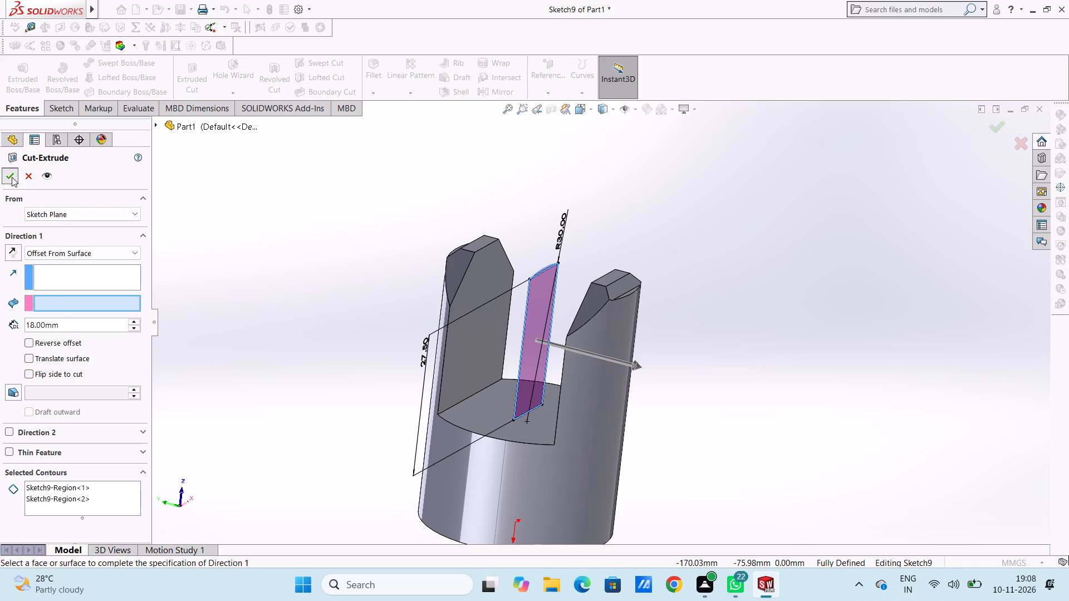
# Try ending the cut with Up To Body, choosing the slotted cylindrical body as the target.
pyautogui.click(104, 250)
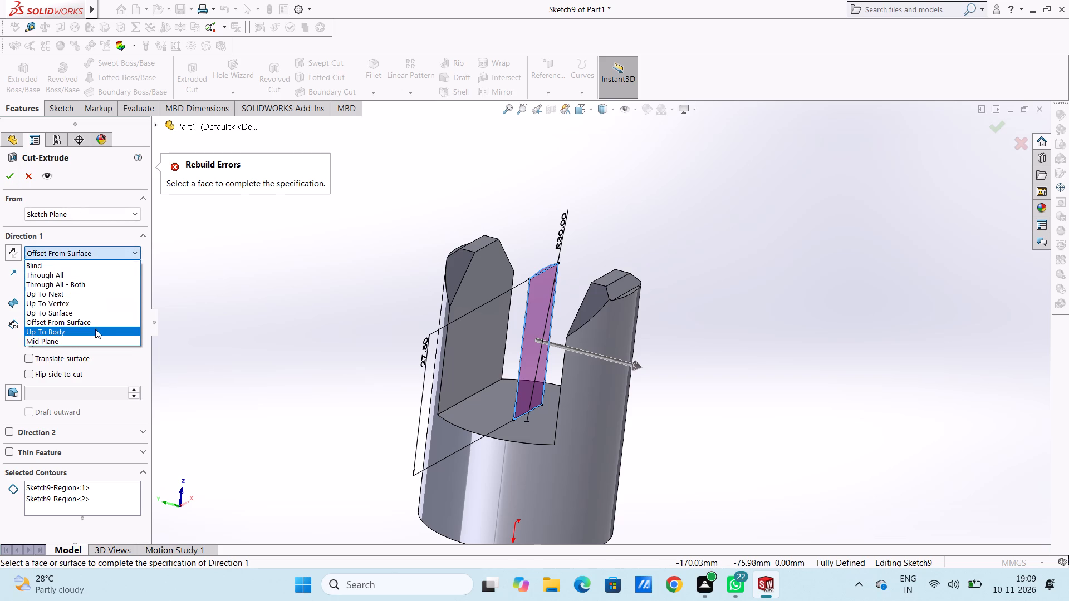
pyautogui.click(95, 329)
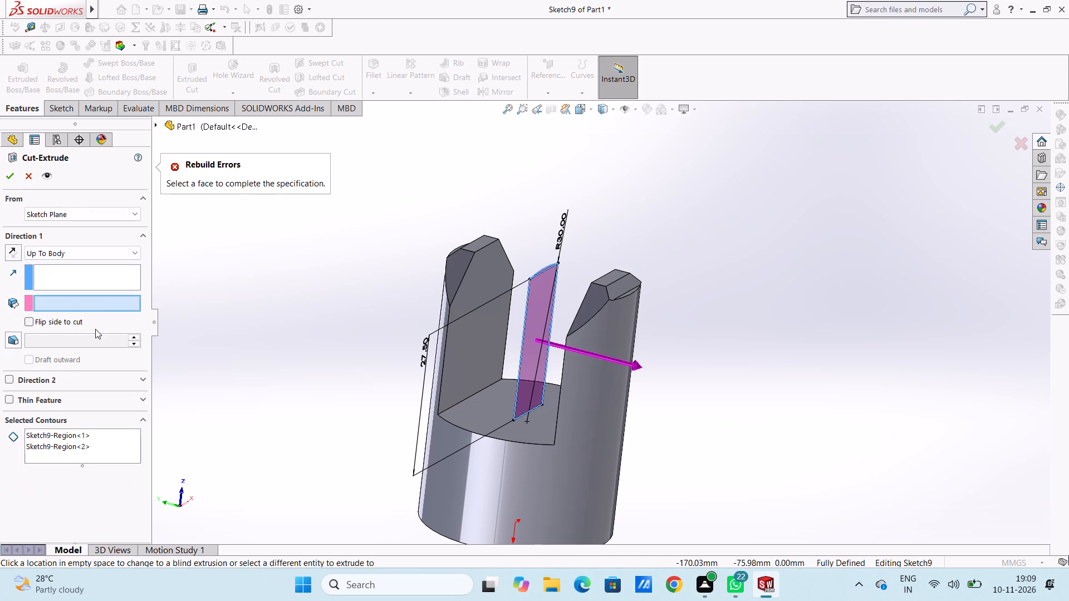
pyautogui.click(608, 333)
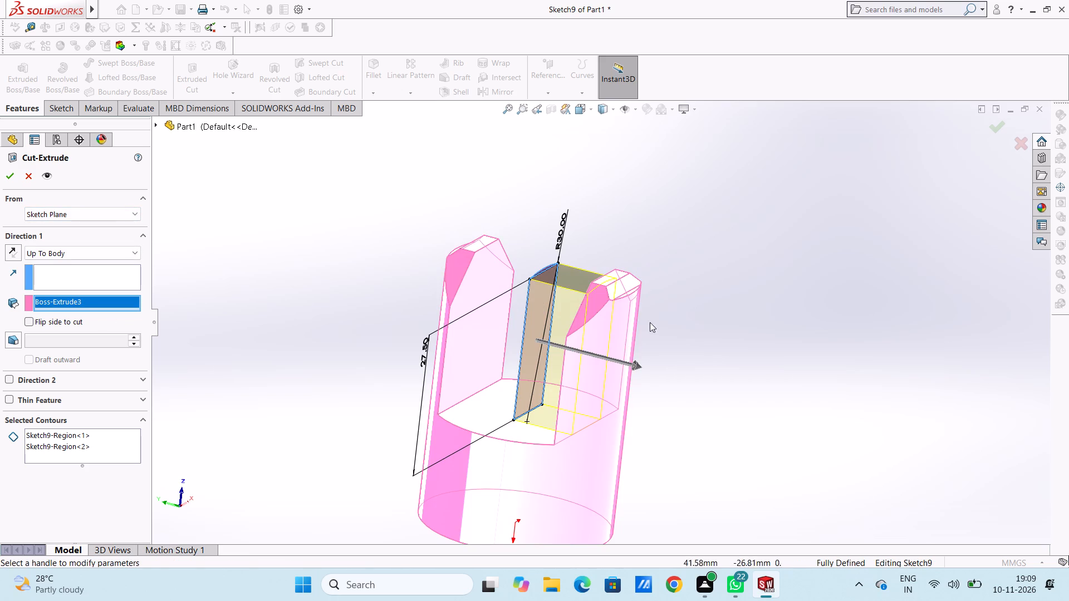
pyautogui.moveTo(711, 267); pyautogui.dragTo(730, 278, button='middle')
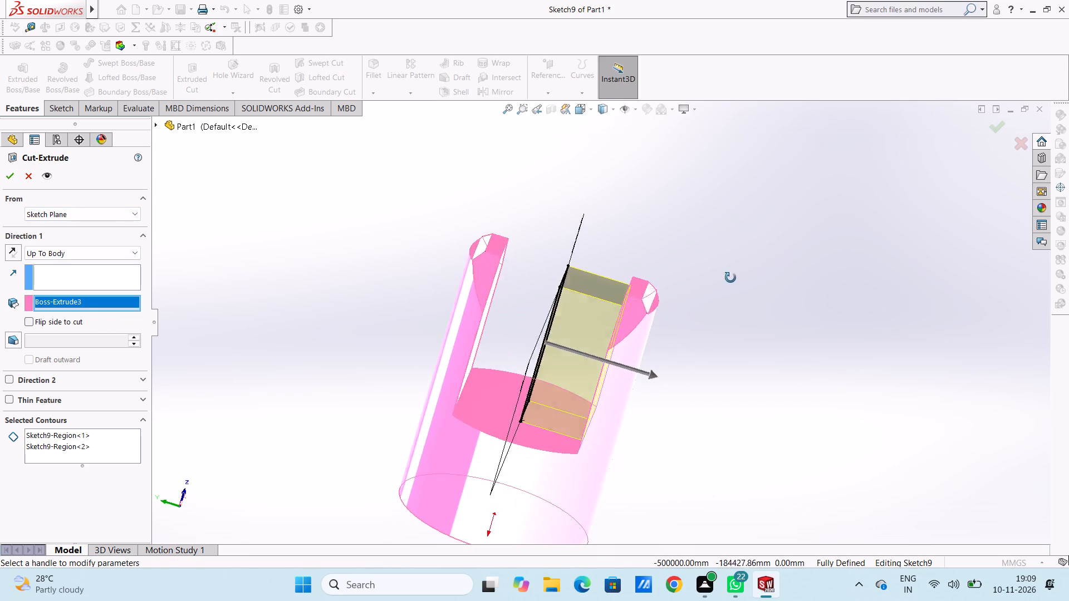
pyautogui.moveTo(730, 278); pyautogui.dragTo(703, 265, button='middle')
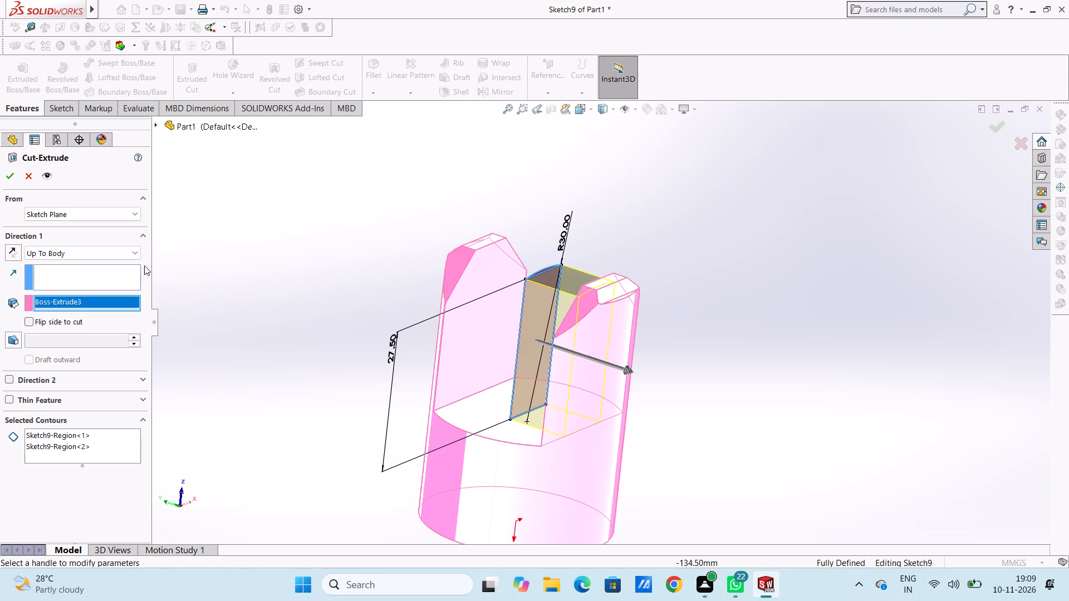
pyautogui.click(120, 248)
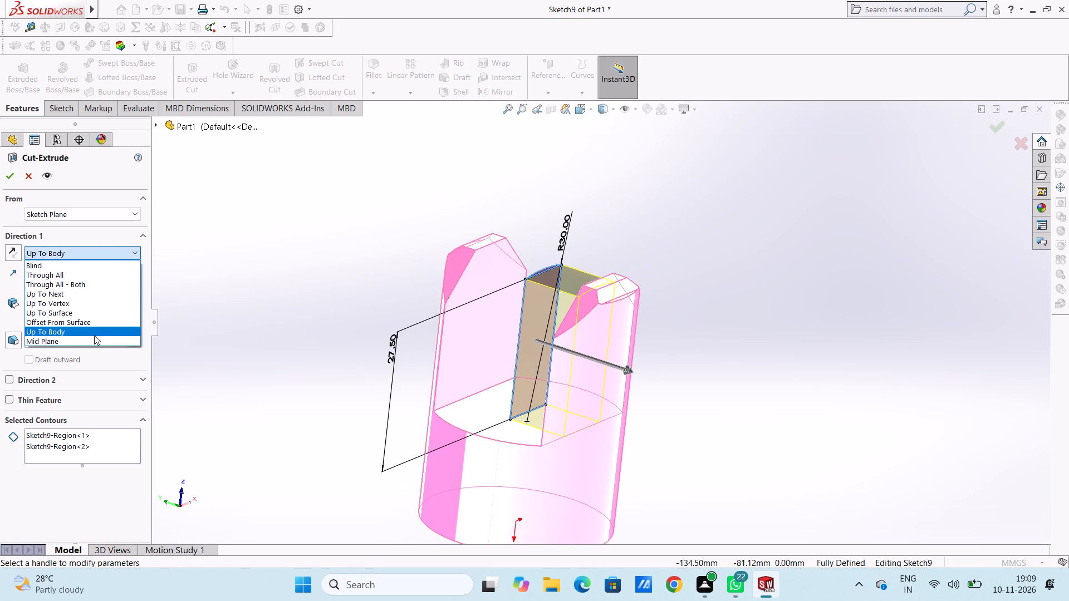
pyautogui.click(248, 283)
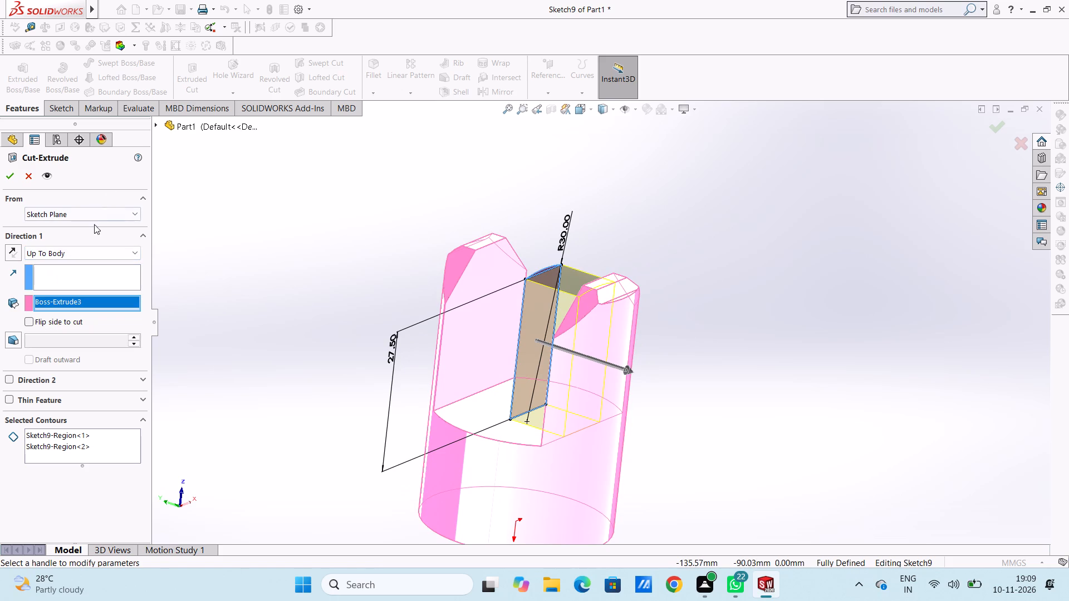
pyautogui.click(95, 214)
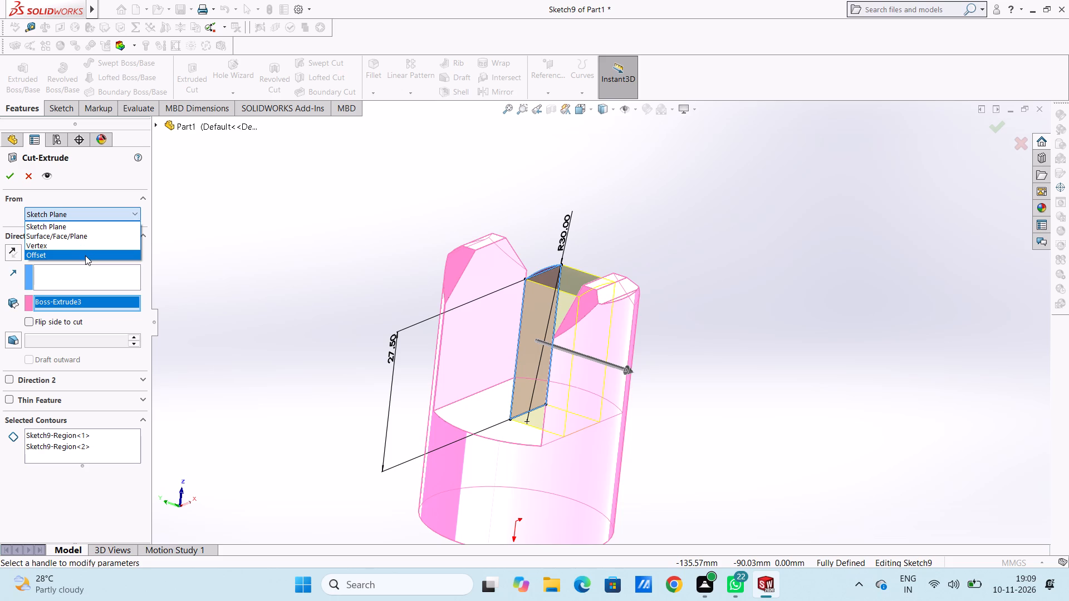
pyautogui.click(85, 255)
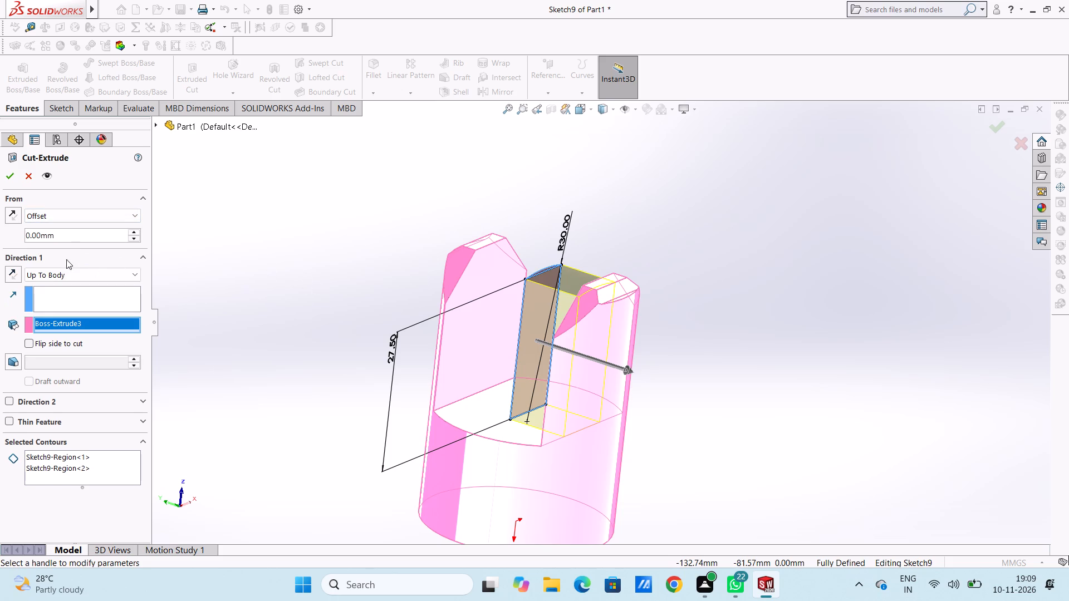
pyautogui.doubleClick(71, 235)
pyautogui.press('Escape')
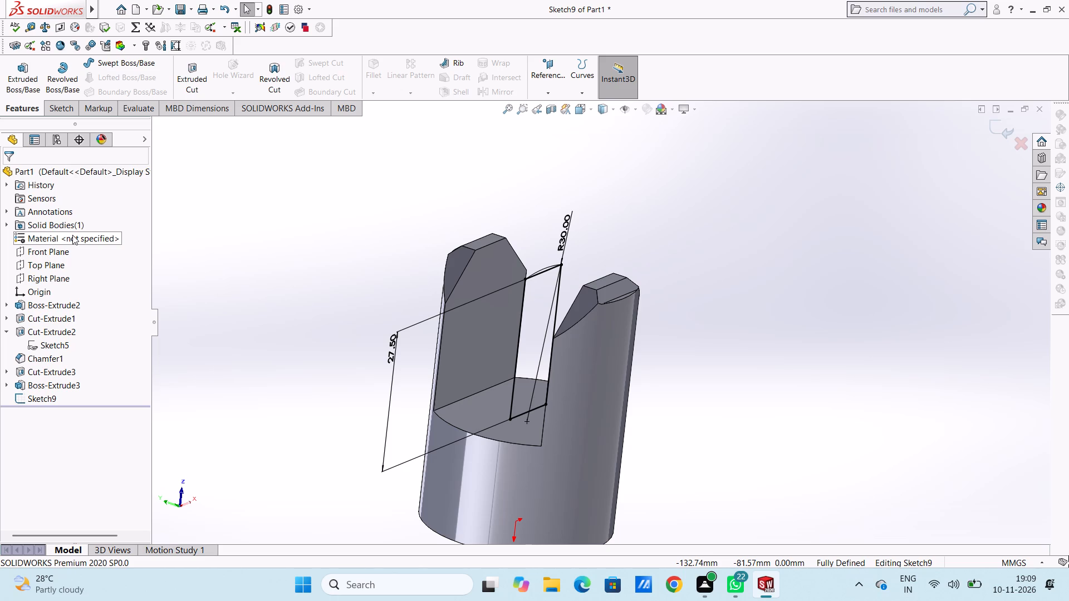
# Restart the extruded cut from the sketch, selecting the arc segment and the rectangle below it as contours.
pyautogui.click(193, 80)
pyautogui.scroll(-5, 540, 298)
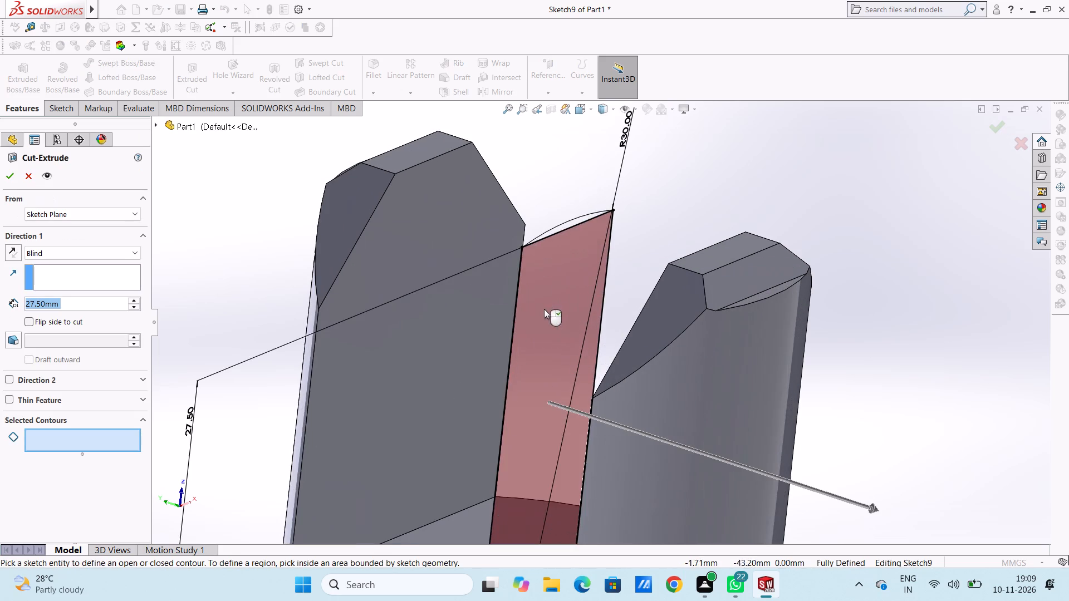
pyautogui.click(573, 223)
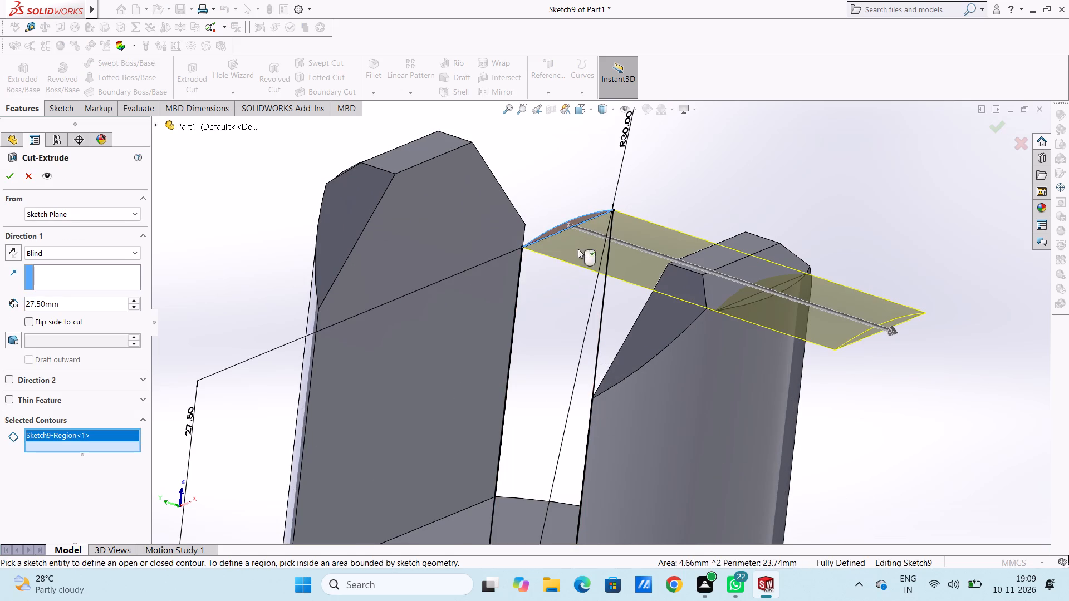
pyautogui.click(567, 287)
pyautogui.scroll(7, 566, 287)
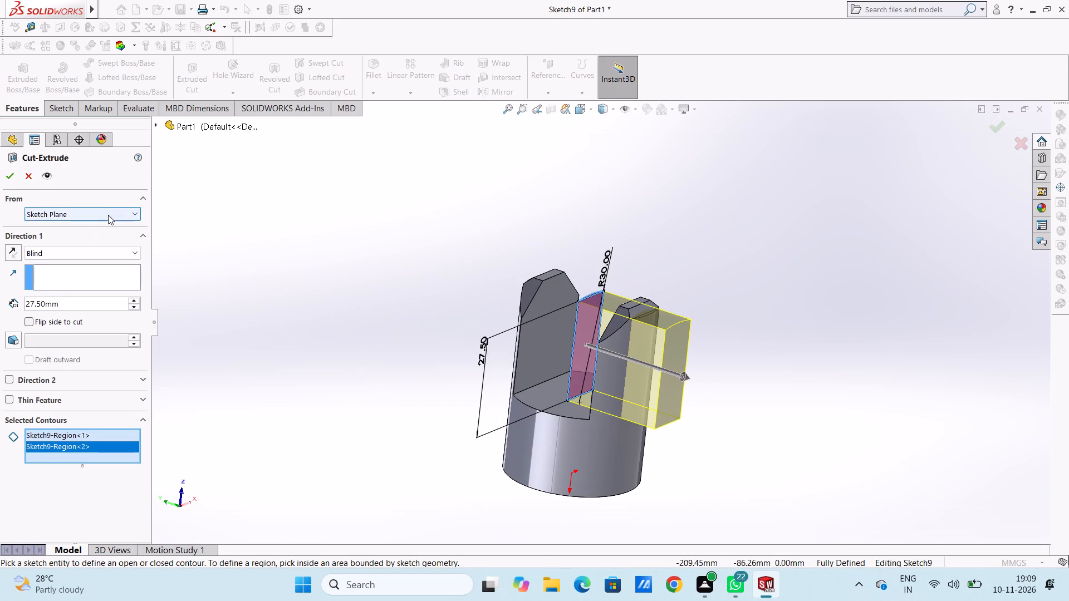
# Start the cut at a 17 mm offset from the sketch plane.
pyautogui.click(108, 215)
pyautogui.click(94, 254)
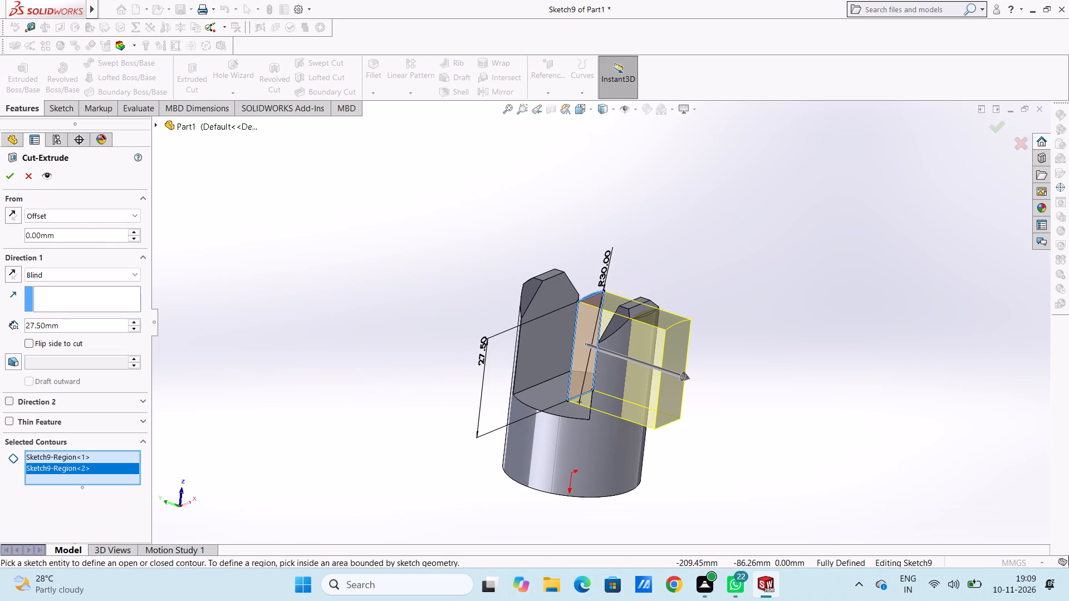
pyautogui.doubleClick(104, 238)
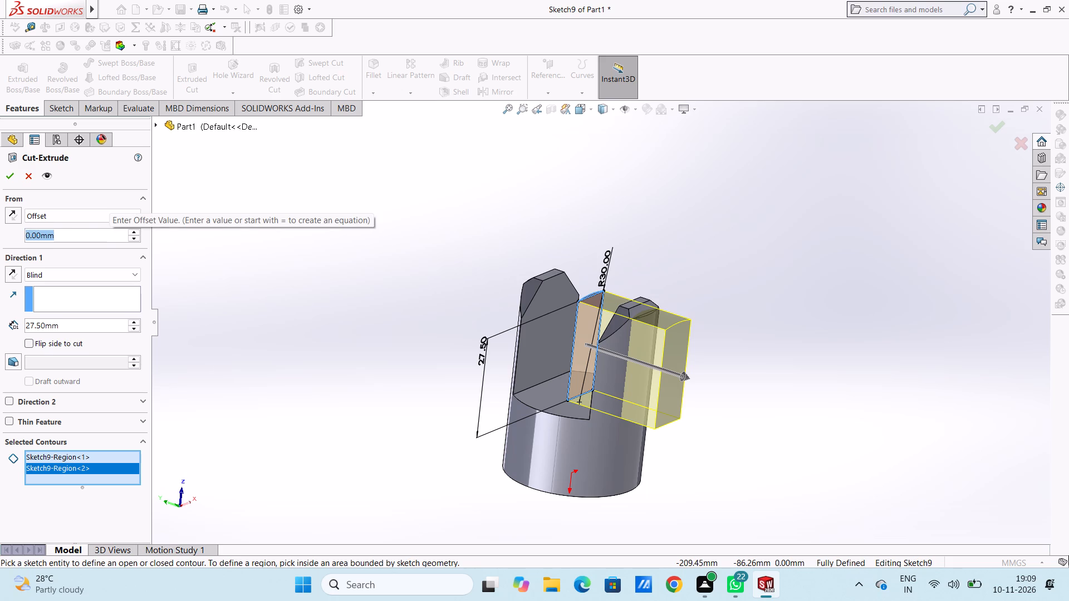
pyautogui.press('1')
pyautogui.press('7')
pyautogui.press('Return')
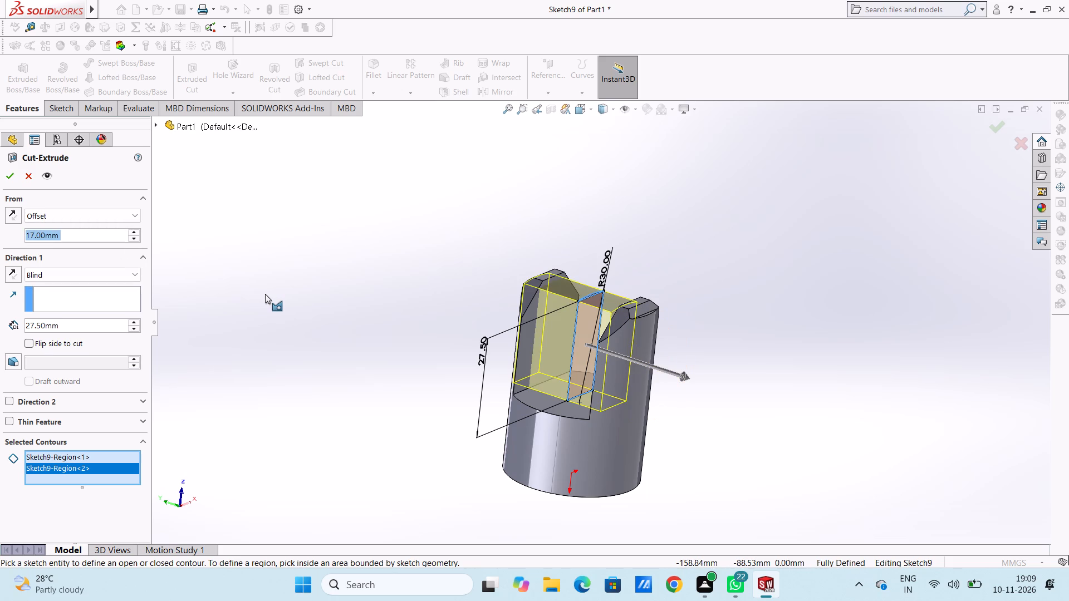
# Reverse the blind cut so it runs outward past the prong, stretching its depth to 58.5 mm.
pyautogui.moveTo(321, 268); pyautogui.dragTo(377, 293, button='middle')
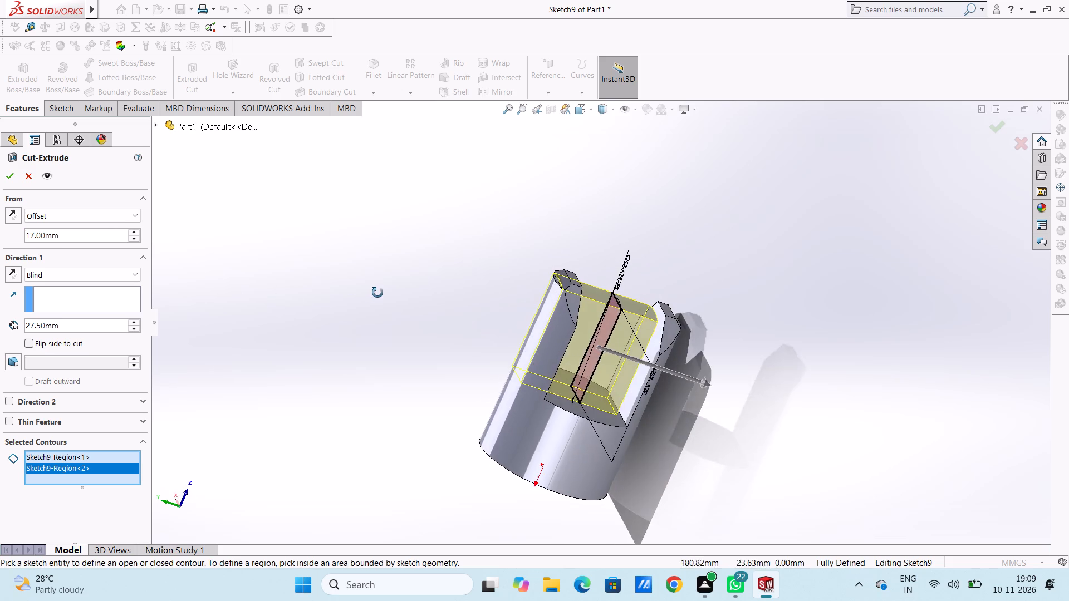
pyautogui.moveTo(377, 293); pyautogui.dragTo(345, 315, button='middle')
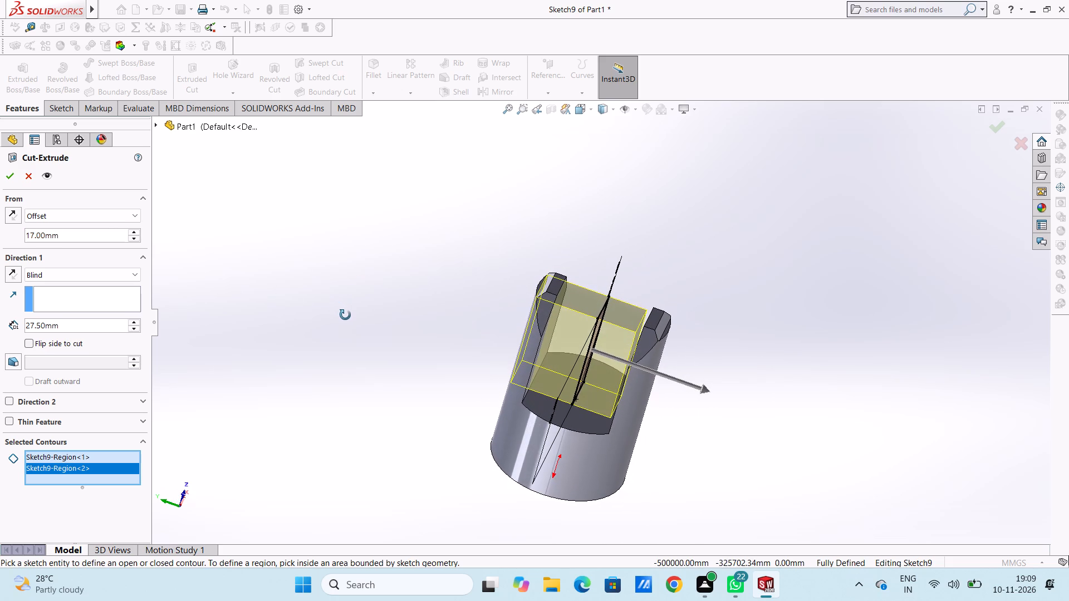
pyautogui.moveTo(345, 315); pyautogui.dragTo(345, 309, button='middle')
pyautogui.scroll(1, 346, 309)
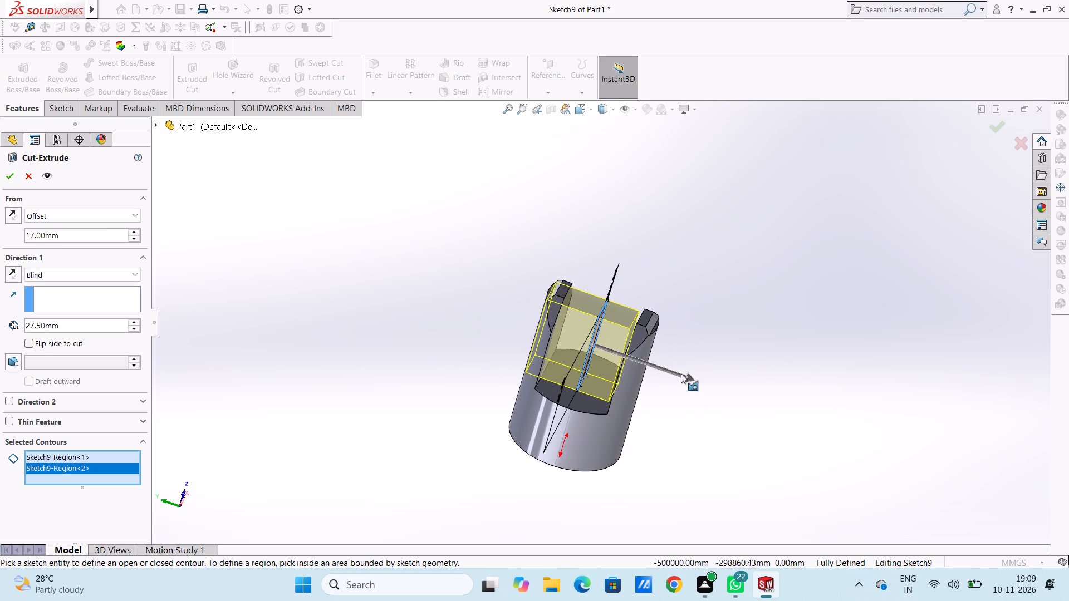
pyautogui.moveTo(688, 376); pyautogui.dragTo(328, 329)
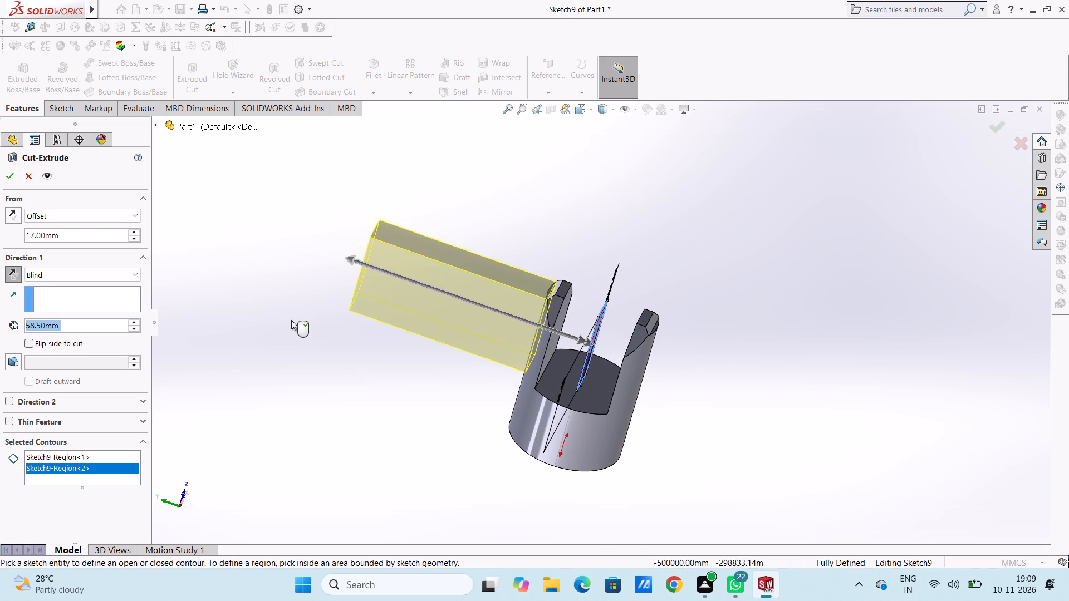
pyautogui.moveTo(305, 310); pyautogui.dragTo(320, 308, button='middle')
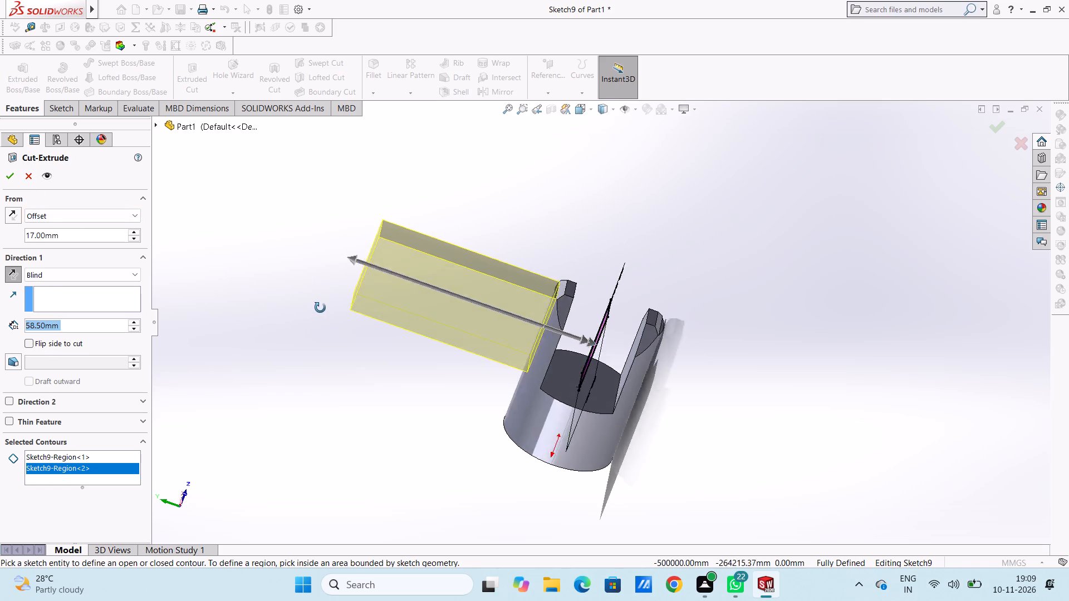
pyautogui.moveTo(320, 308); pyautogui.dragTo(308, 330, button='middle')
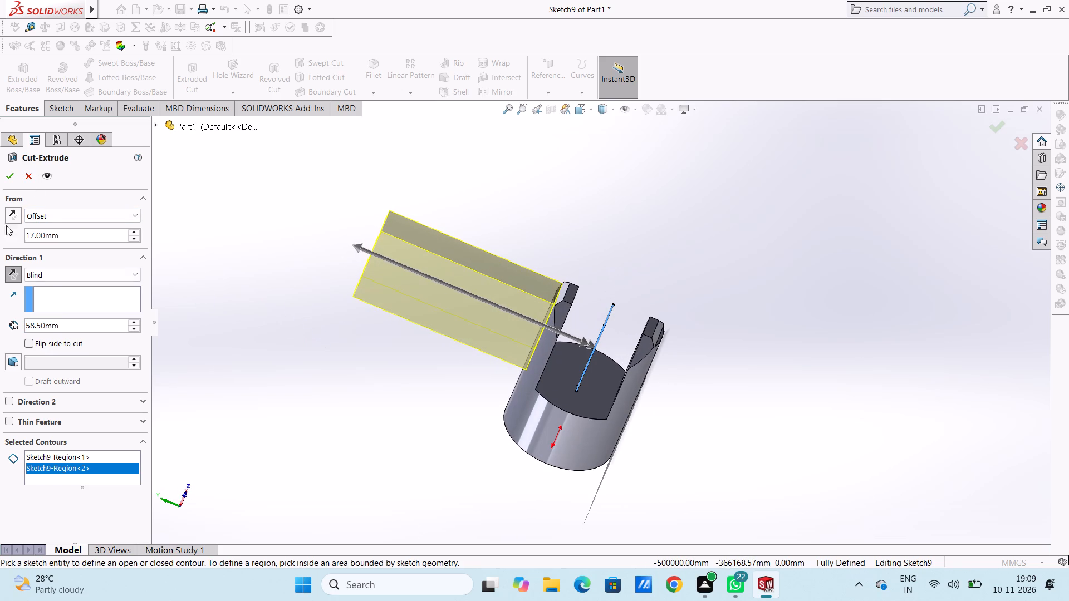
# Apply the 17 mm offset cut to the first prong's outer side.
pyautogui.click(13, 176)
pyautogui.click(267, 323)
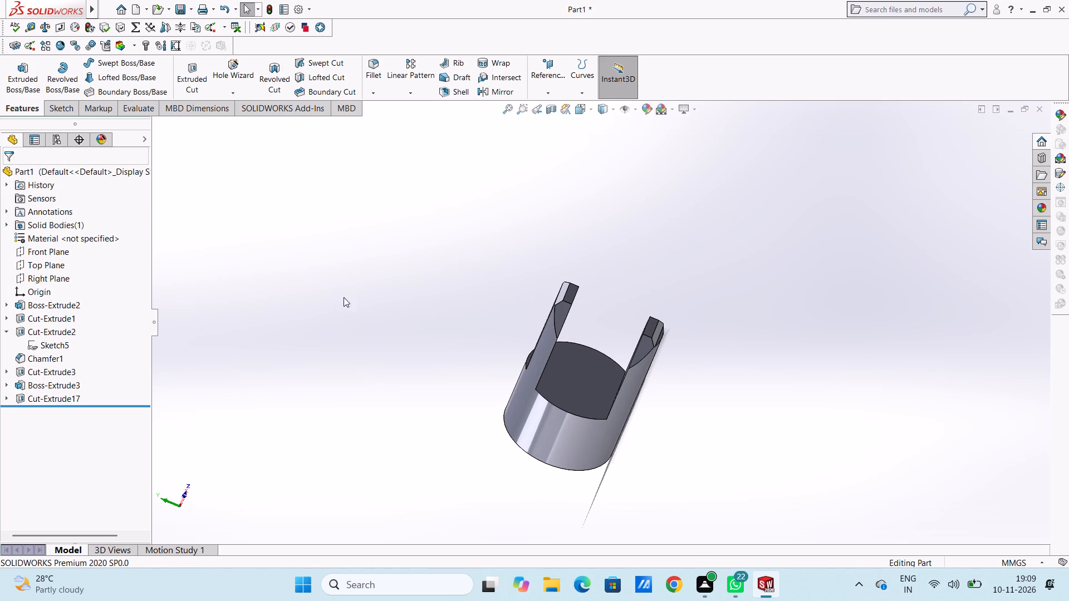
# Examine the prong tips and the newly cut outer side of the first prong from several angles.
pyautogui.moveTo(350, 300); pyautogui.dragTo(361, 349, button='middle')
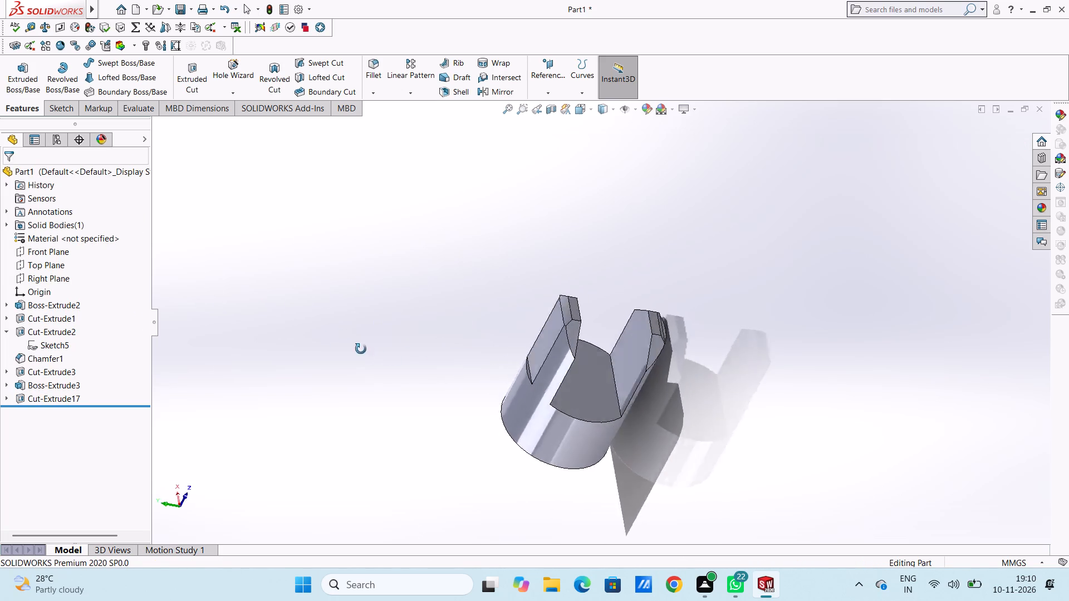
pyautogui.moveTo(361, 349); pyautogui.dragTo(371, 309, button='middle')
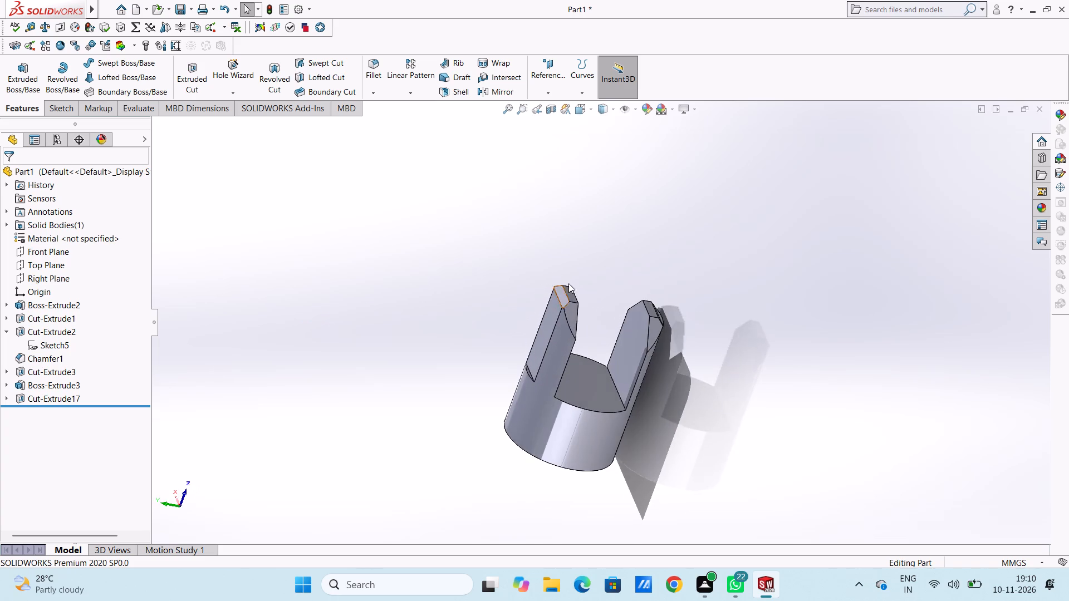
pyautogui.scroll(-5, 572, 281)
pyautogui.scroll(-5, 546, 326)
pyautogui.moveTo(804, 314); pyautogui.dragTo(856, 292, button='middle')
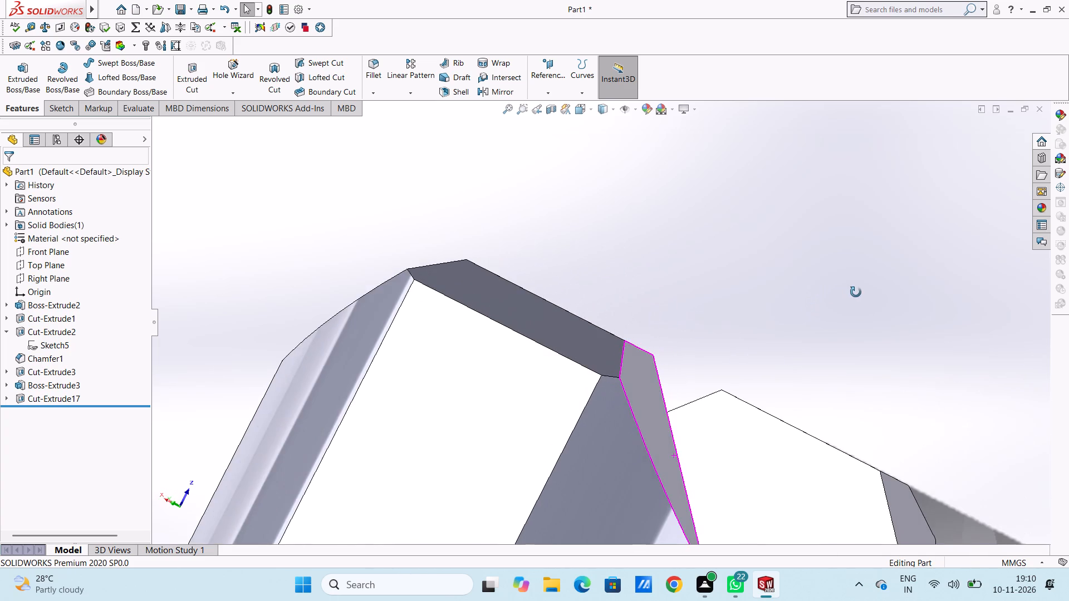
pyautogui.moveTo(856, 292); pyautogui.dragTo(805, 280, button='middle')
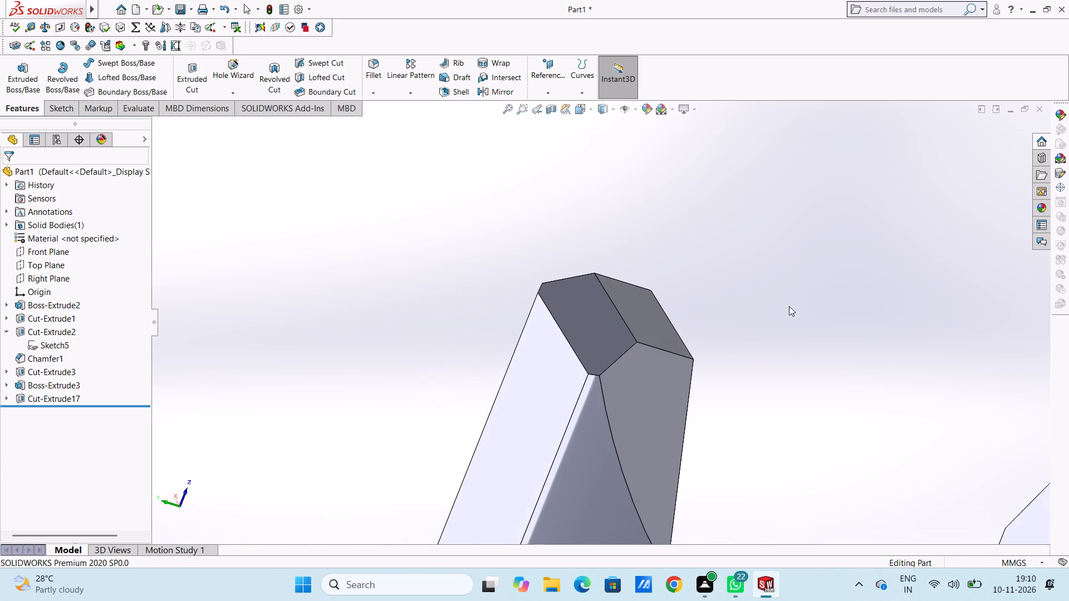
pyautogui.scroll(5, 789, 306)
pyautogui.moveTo(741, 361); pyautogui.dragTo(762, 303, button='middle')
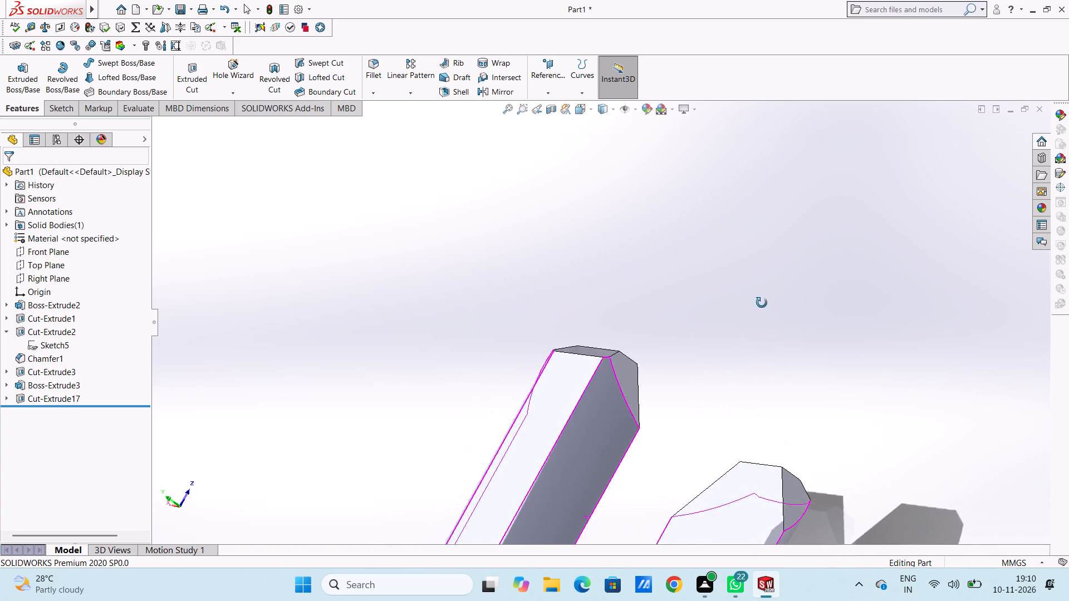
pyautogui.moveTo(762, 303); pyautogui.dragTo(730, 336, button='middle')
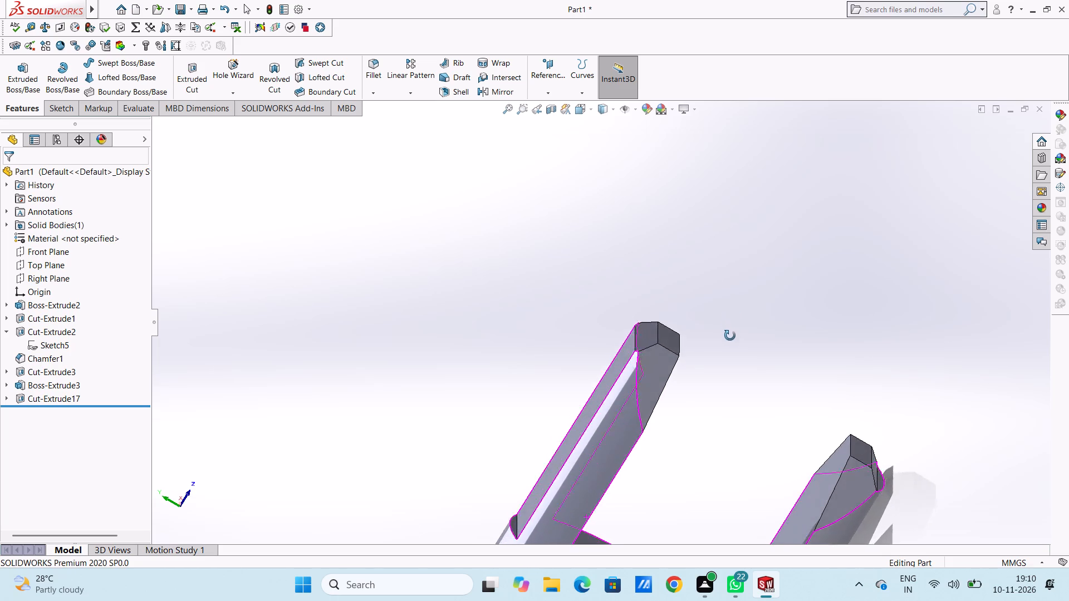
pyautogui.moveTo(730, 336); pyautogui.dragTo(705, 379, button='middle')
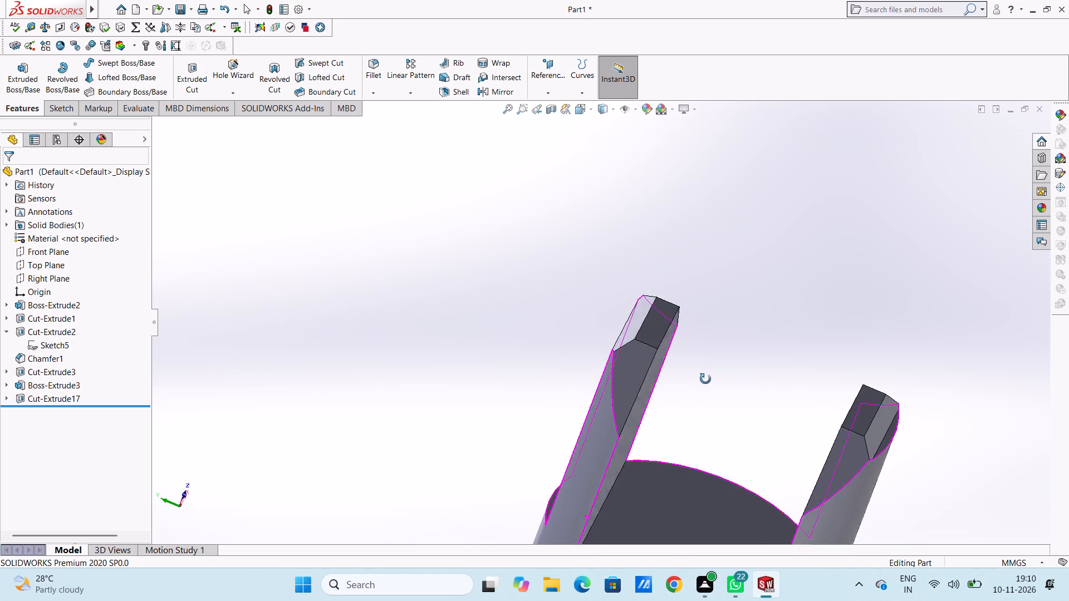
pyautogui.moveTo(705, 379); pyautogui.dragTo(685, 378, button='middle')
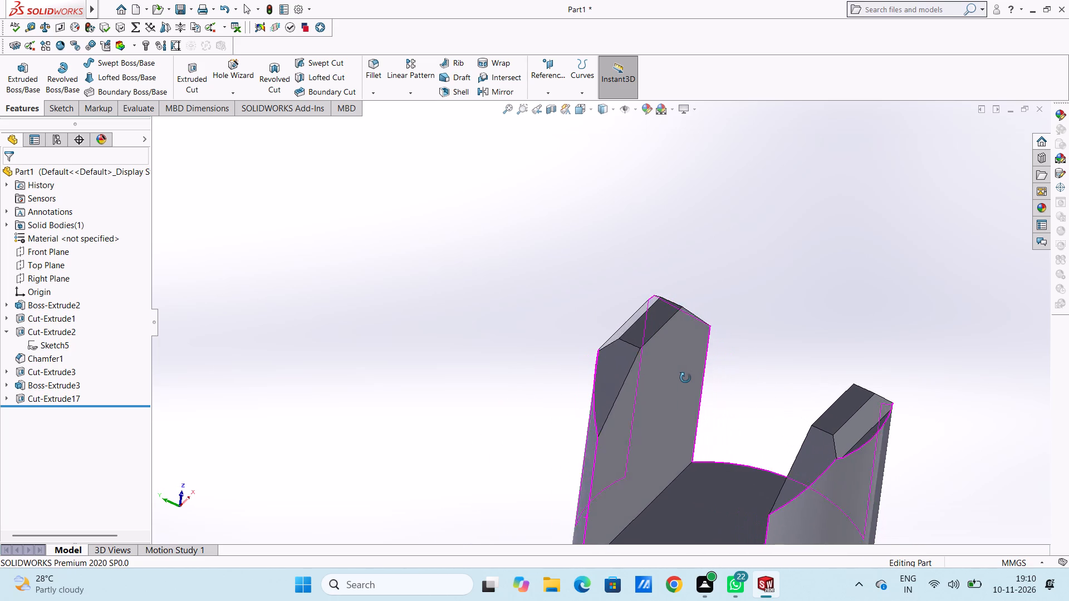
pyautogui.moveTo(685, 378); pyautogui.dragTo(726, 376, button='middle')
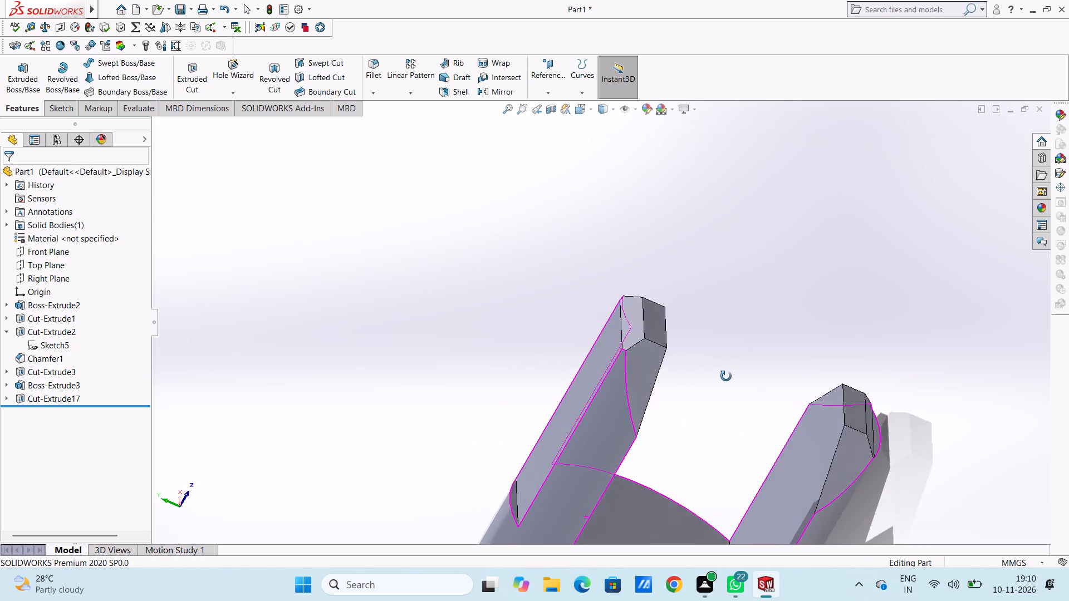
pyautogui.moveTo(726, 376); pyautogui.dragTo(720, 385, button='middle')
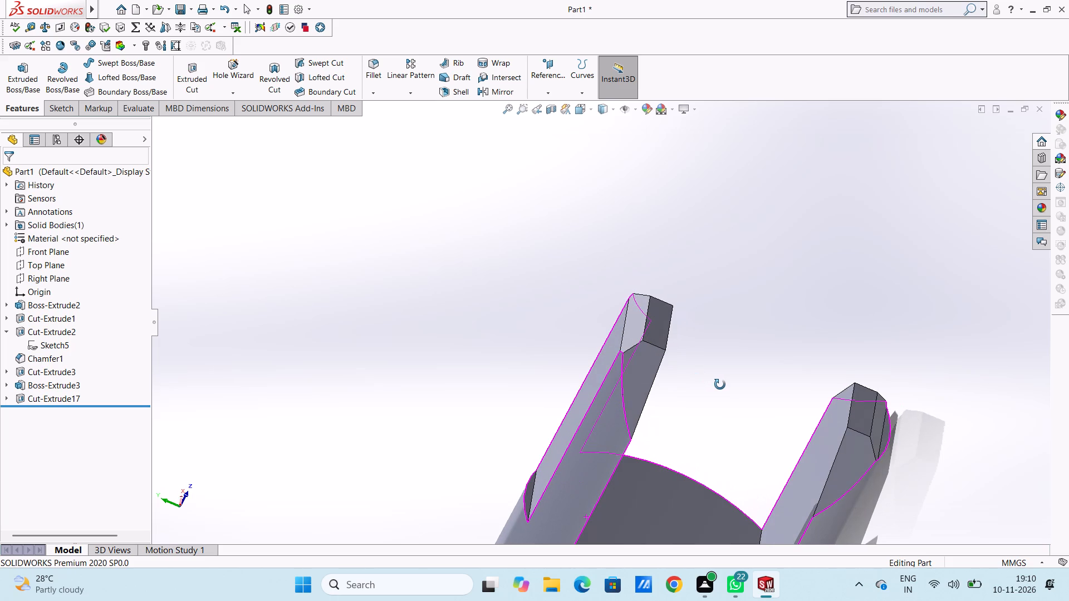
pyautogui.moveTo(720, 385); pyautogui.dragTo(729, 385, button='middle')
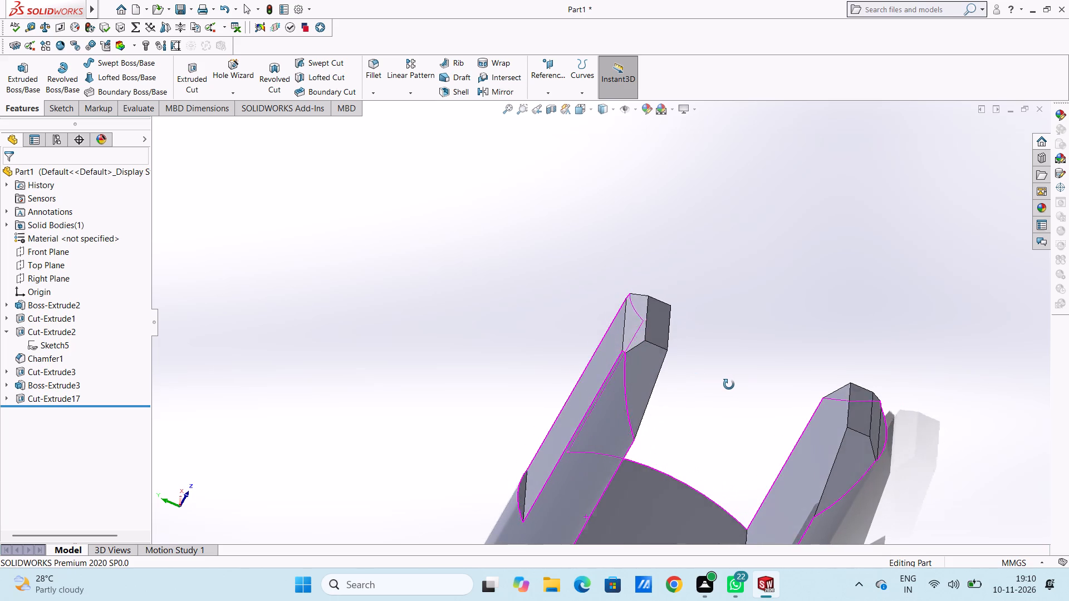
pyautogui.moveTo(729, 385); pyautogui.dragTo(726, 375, button='middle')
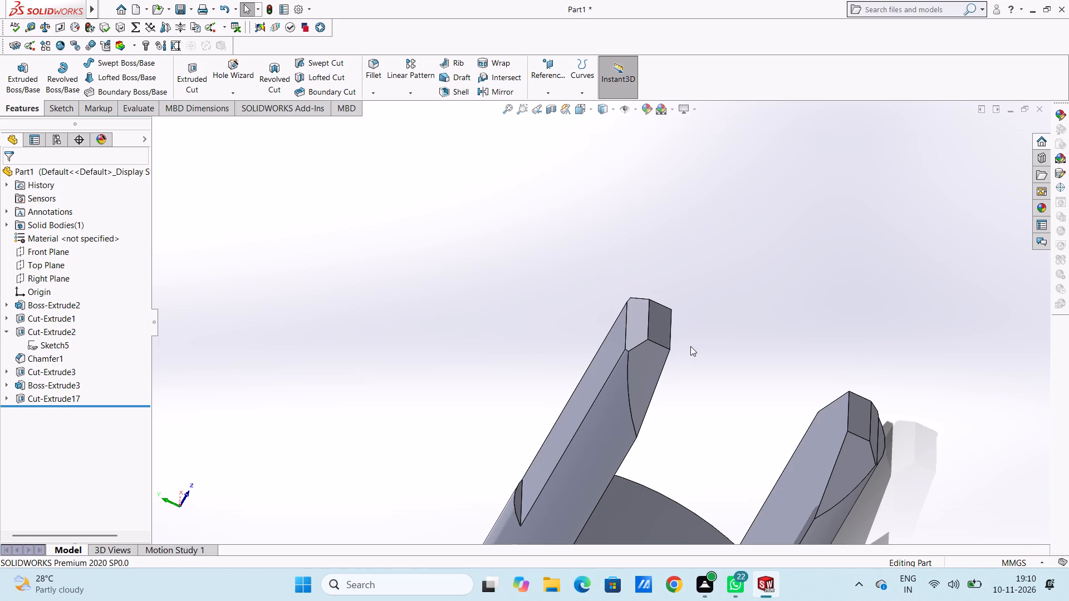
pyautogui.scroll(4, 693, 346)
pyautogui.moveTo(527, 368); pyautogui.dragTo(488, 303, button='middle')
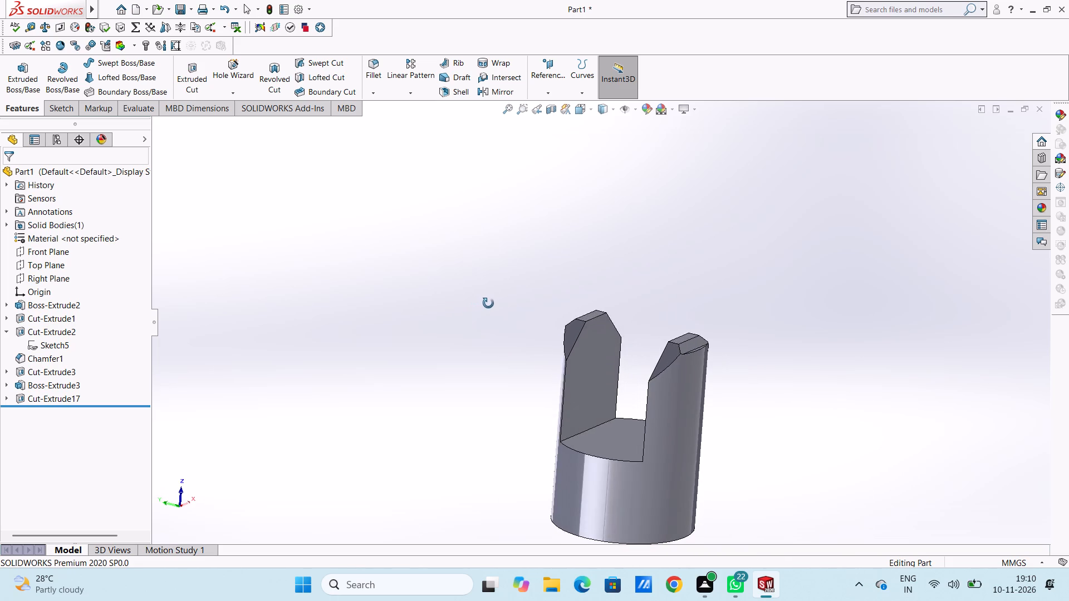
pyautogui.moveTo(488, 303); pyautogui.dragTo(494, 303, button='middle')
pyautogui.moveTo(284, 362); pyautogui.dragTo(331, 374, button='middle')
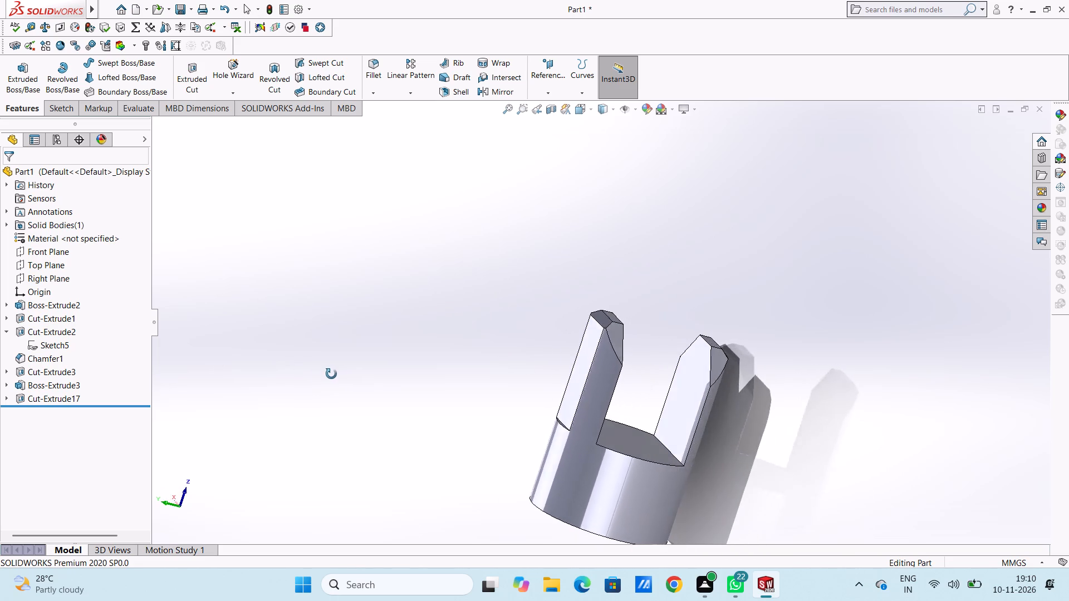
pyautogui.moveTo(331, 374); pyautogui.dragTo(313, 376, button='middle')
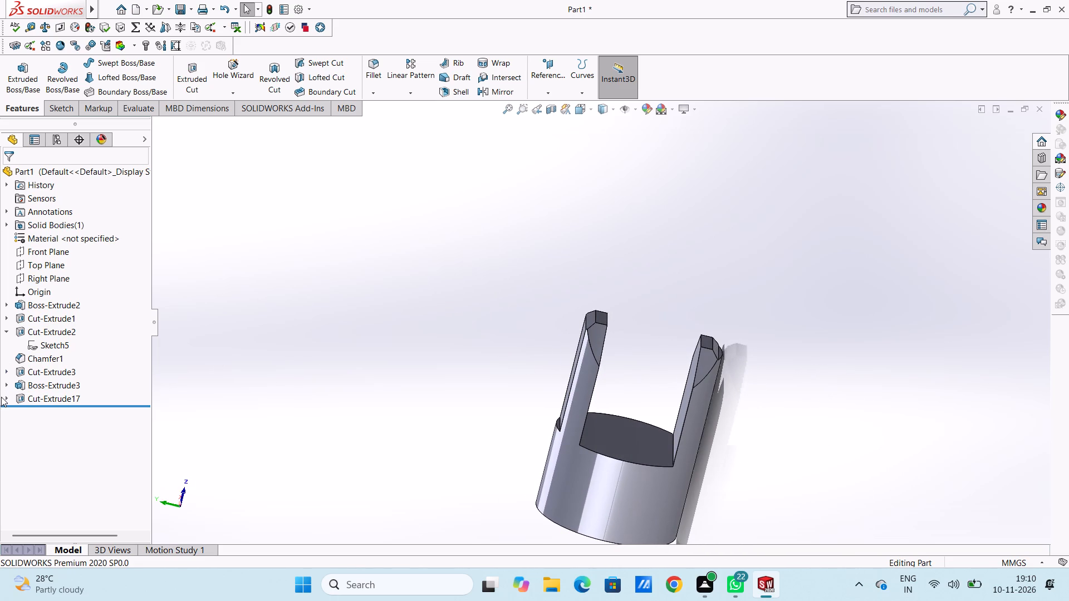
# Start another extruded cut from the first prong cut's sketch, selecting the arc segment and the rectangle below it as contours.
pyautogui.click(6, 398)
pyautogui.click(53, 410)
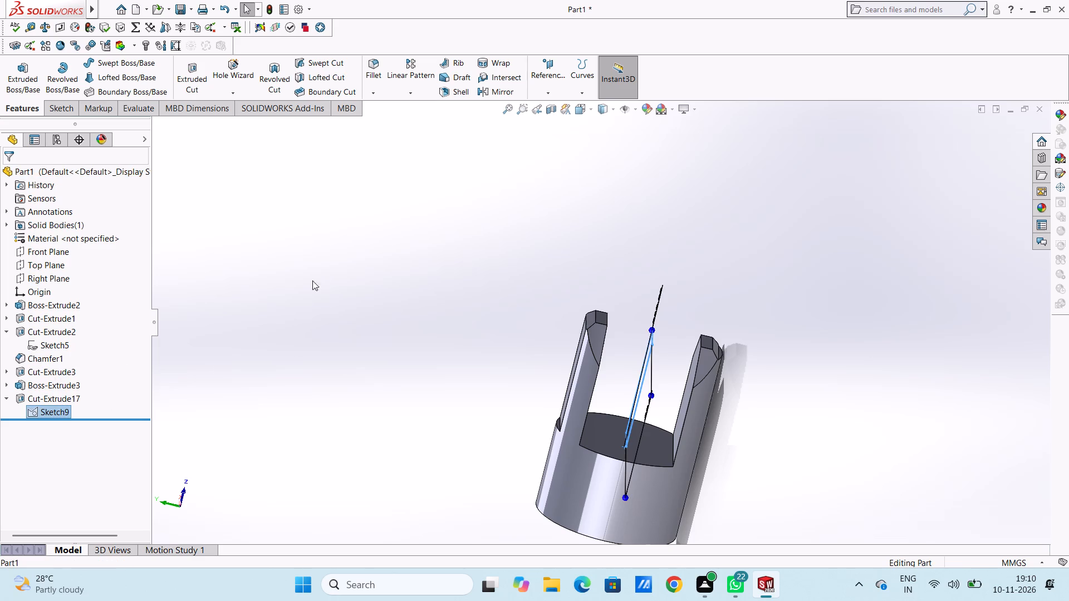
pyautogui.click(194, 73)
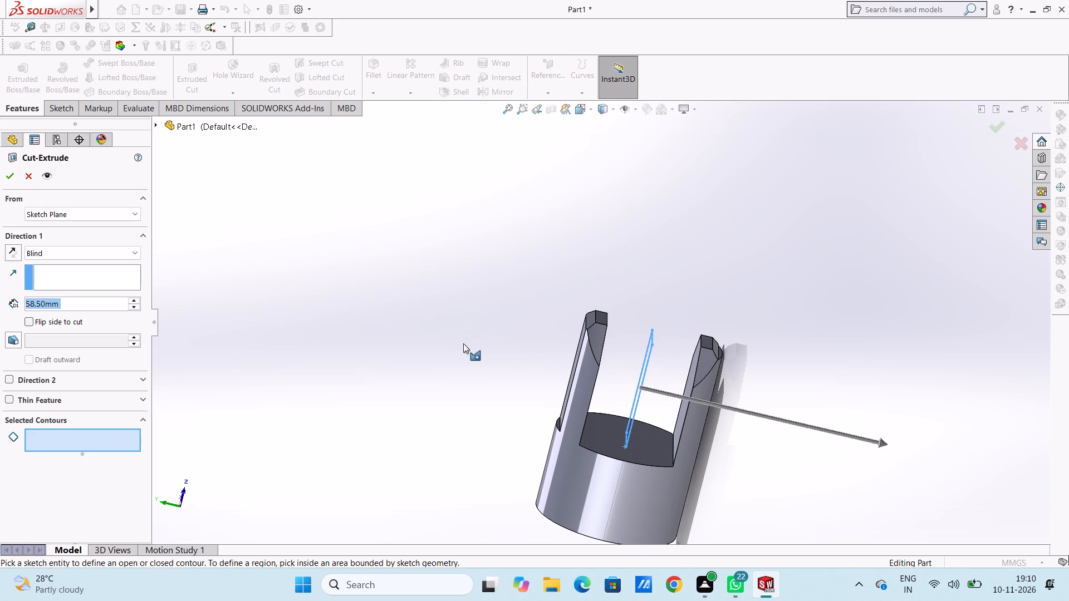
pyautogui.moveTo(463, 343); pyautogui.dragTo(402, 326, button='middle')
pyautogui.scroll(-5, 580, 340)
pyautogui.scroll(-5, 768, 347)
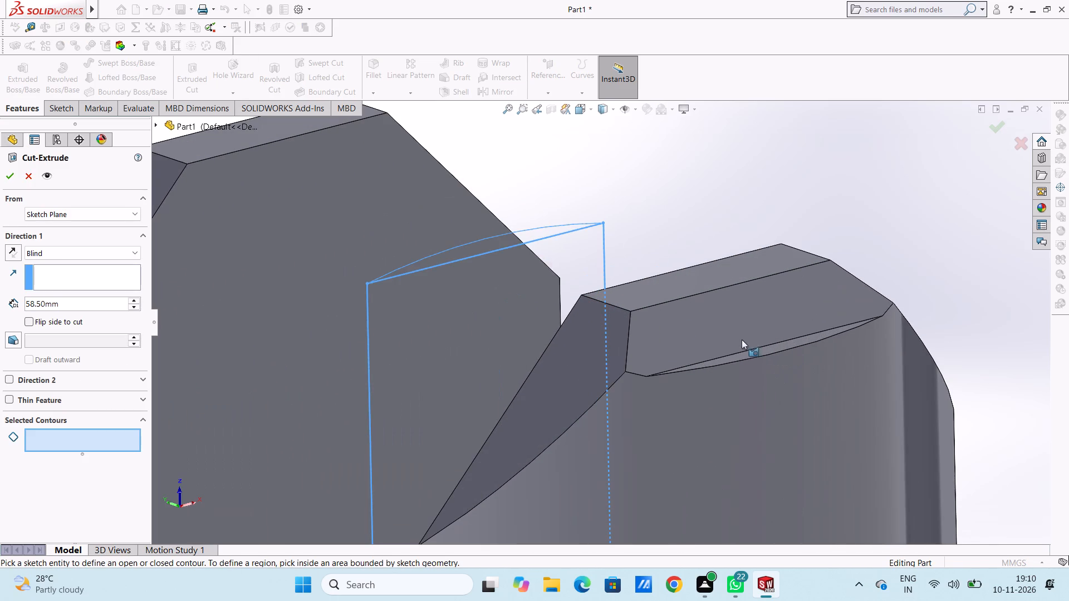
pyautogui.click(502, 242)
pyautogui.click(450, 406)
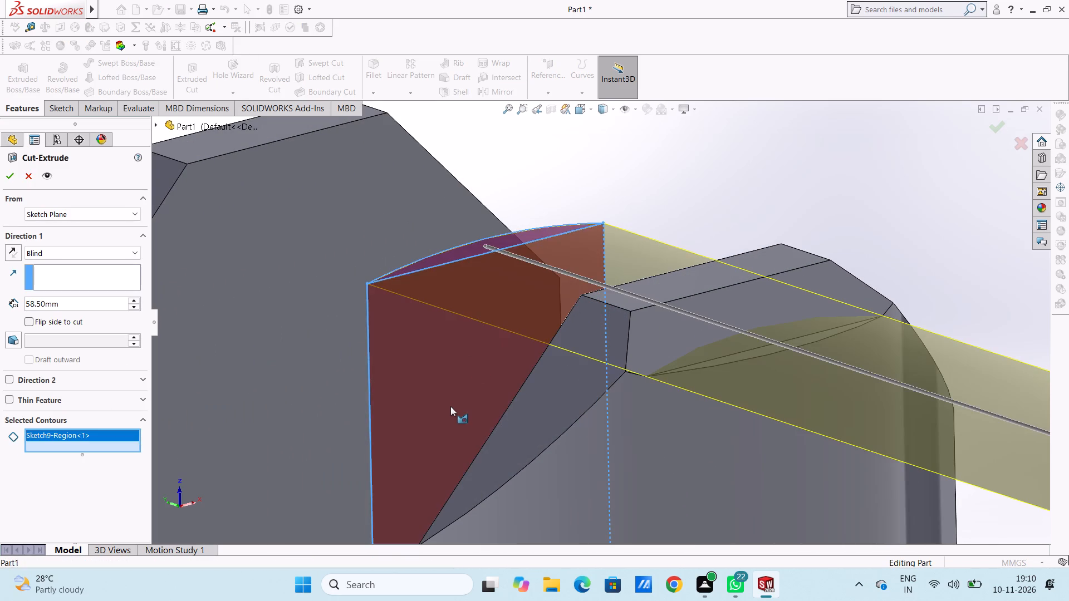
pyautogui.scroll(6, 468, 381)
# Start the second cut at a 17 mm offset from the sketch plane.
pyautogui.click(83, 218)
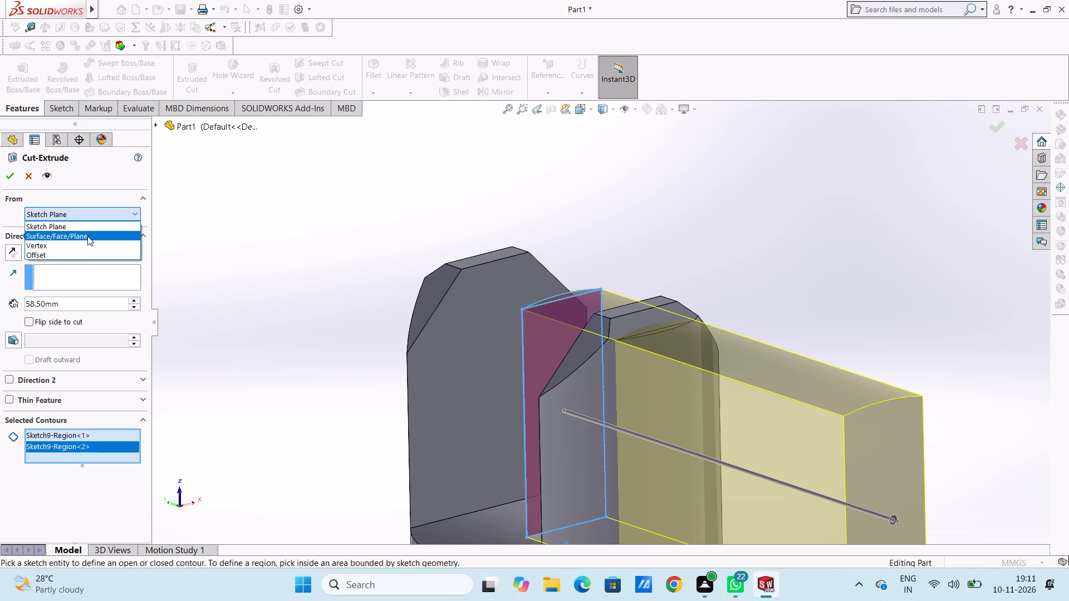
pyautogui.click(87, 252)
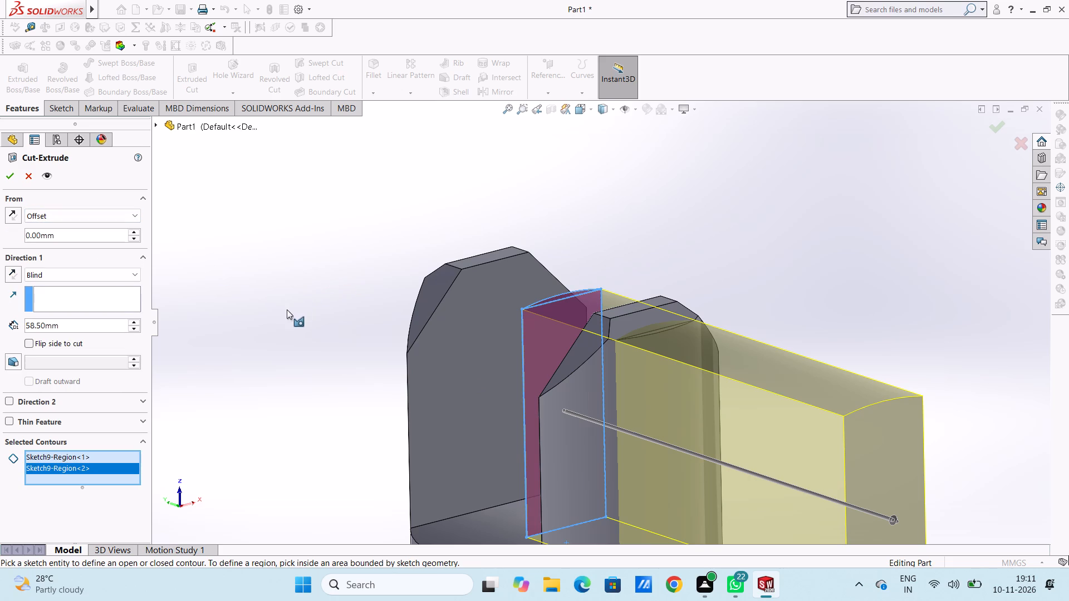
pyautogui.doubleClick(88, 236)
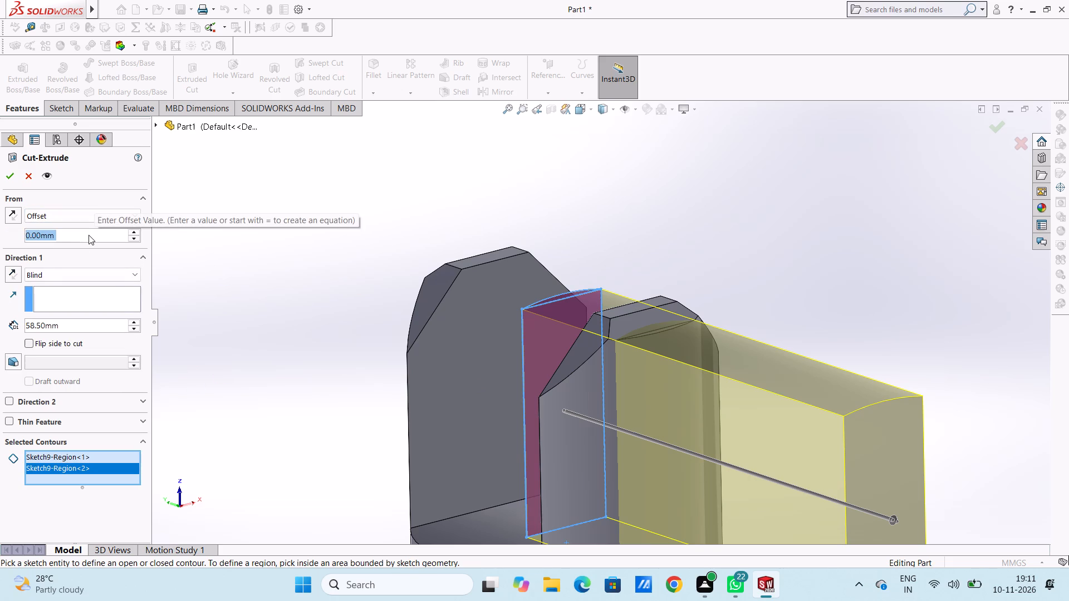
pyautogui.write('17')
pyautogui.press('Return')
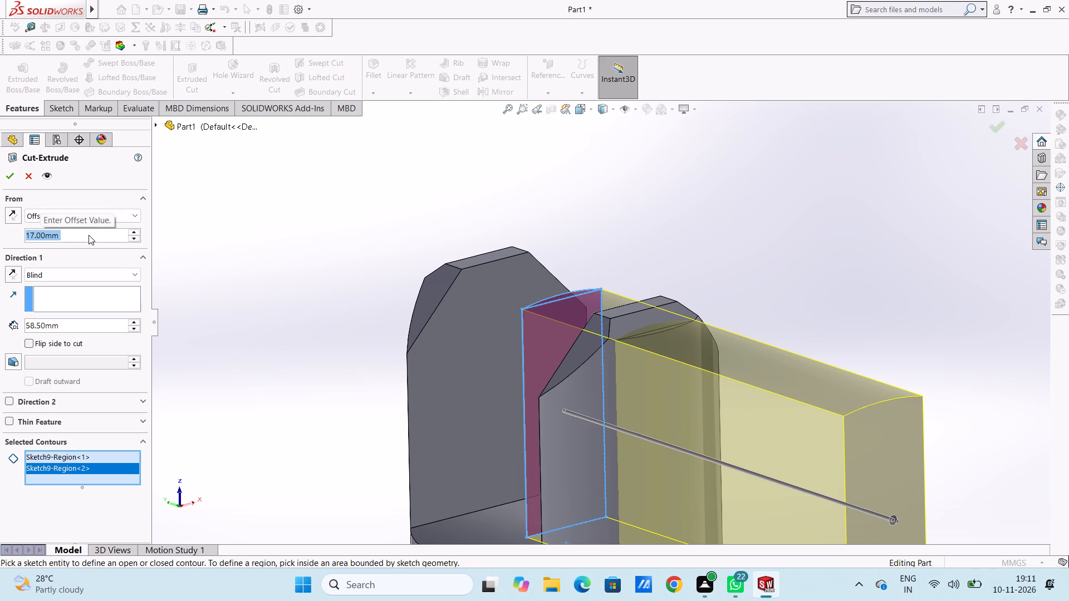
pyautogui.moveTo(301, 224); pyautogui.dragTo(347, 246, button='middle')
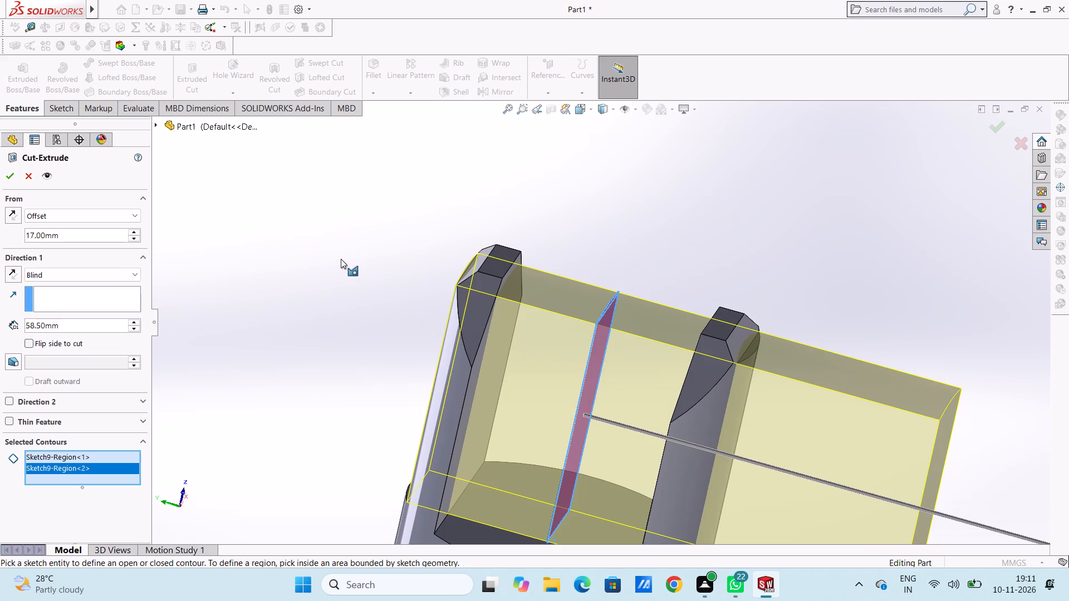
pyautogui.scroll(5, 336, 265)
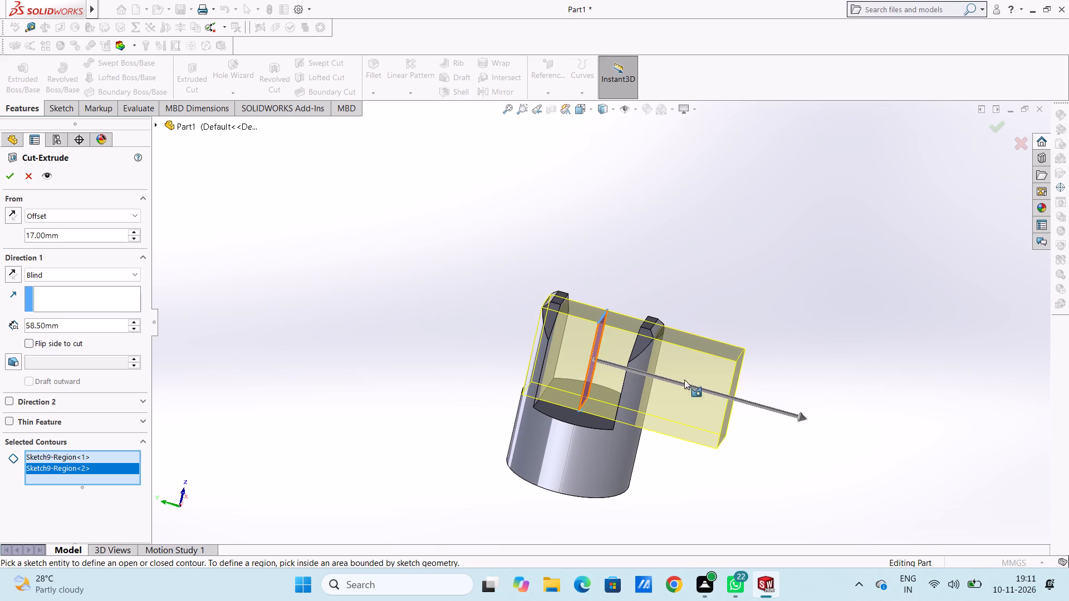
# Stretch the blind cut to a 61.5 mm depth and extend it 2 mm in the second direction.
pyautogui.moveTo(799, 419); pyautogui.dragTo(521, 367)
pyautogui.moveTo(551, 346); pyautogui.dragTo(712, 405)
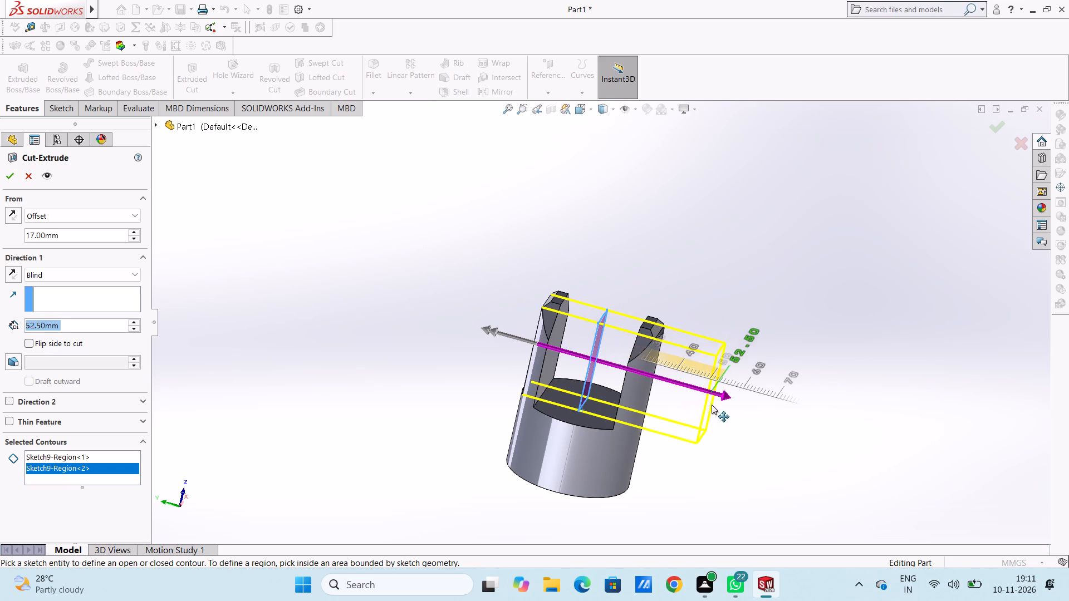
pyautogui.moveTo(712, 405); pyautogui.dragTo(734, 413)
pyautogui.moveTo(494, 327); pyautogui.dragTo(540, 351)
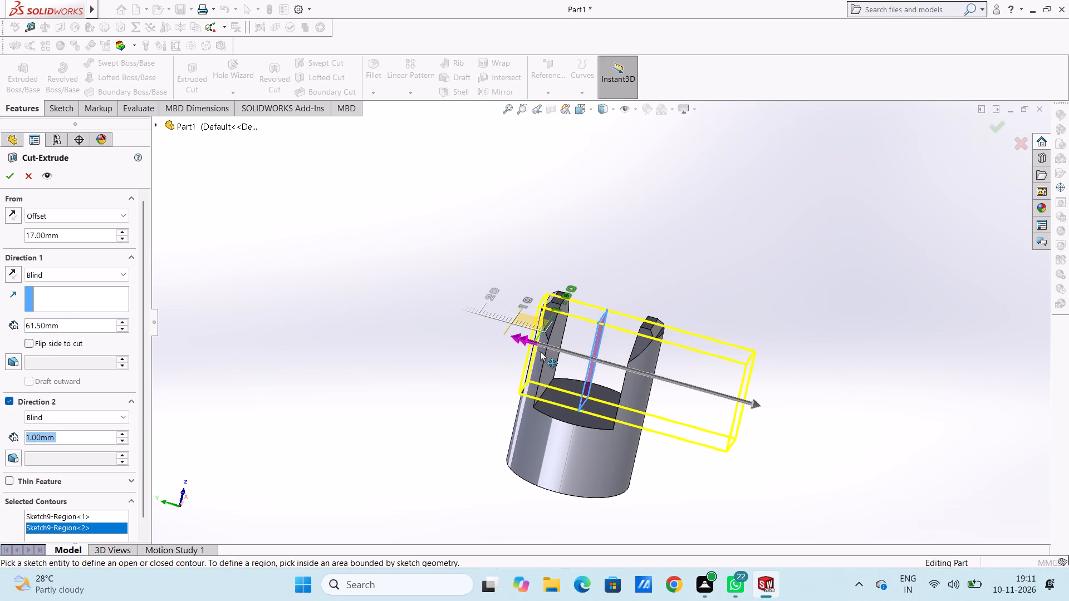
pyautogui.moveTo(540, 351); pyautogui.dragTo(644, 384)
pyautogui.moveTo(513, 341); pyautogui.dragTo(578, 375)
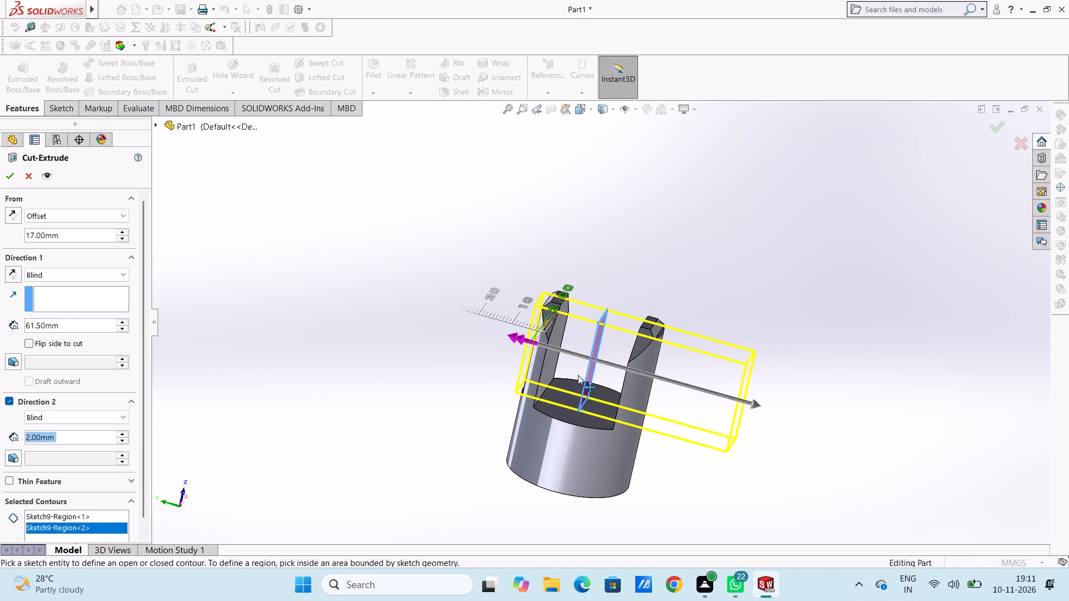
pyautogui.moveTo(578, 375); pyautogui.dragTo(579, 375)
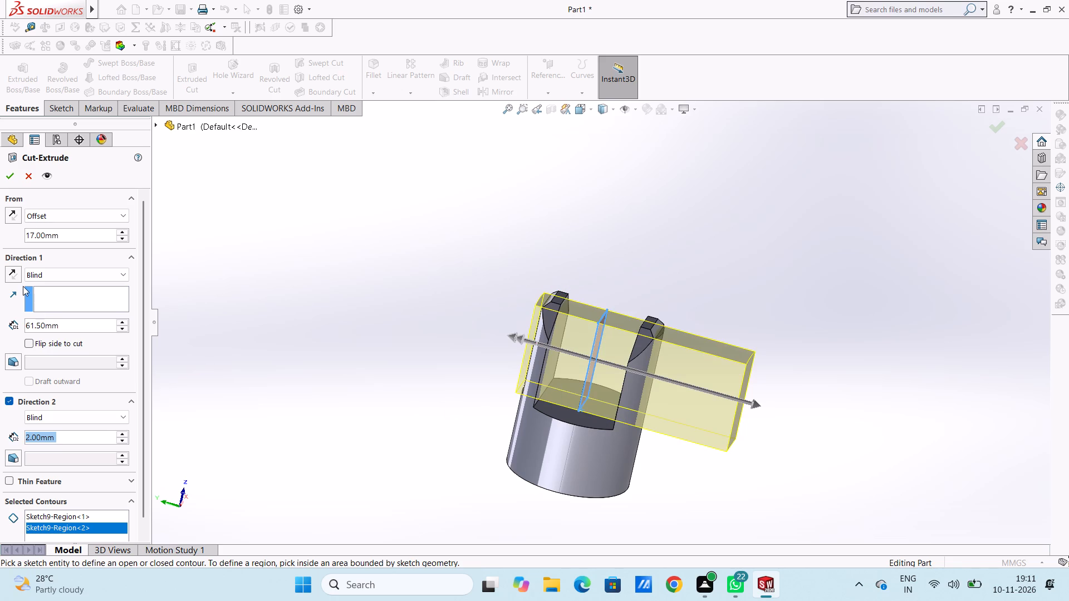
# Flip the start offset to the opposite prong's side and apply the cut.
pyautogui.click(14, 213)
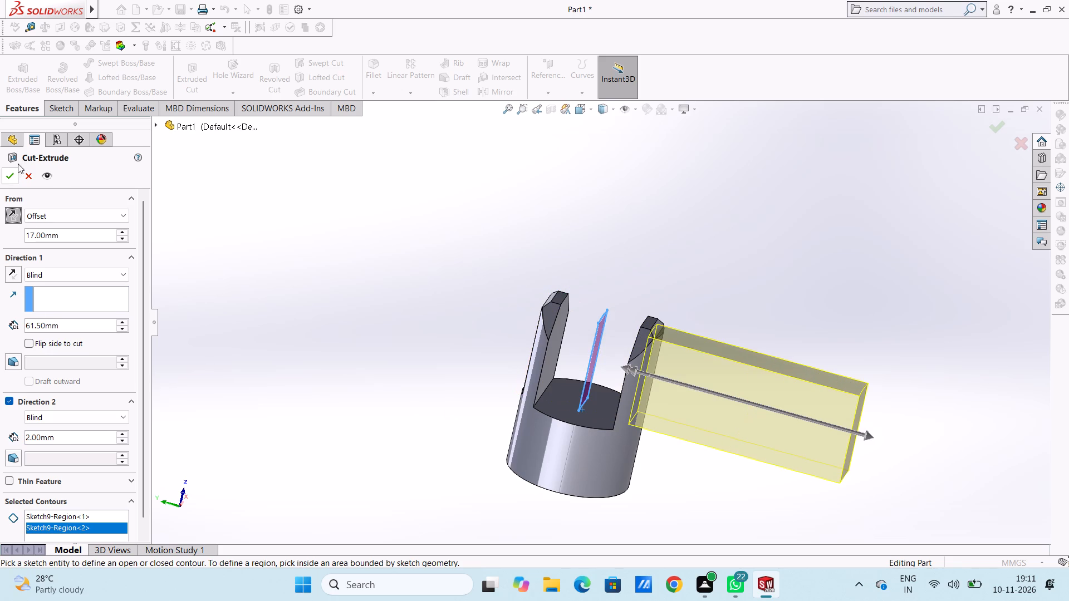
pyautogui.click(12, 174)
pyautogui.click(331, 288)
# Check the newly cut flat on the second prong and undo that cut.
pyautogui.moveTo(421, 371); pyautogui.dragTo(332, 319, button='middle')
pyautogui.scroll(-5, 616, 342)
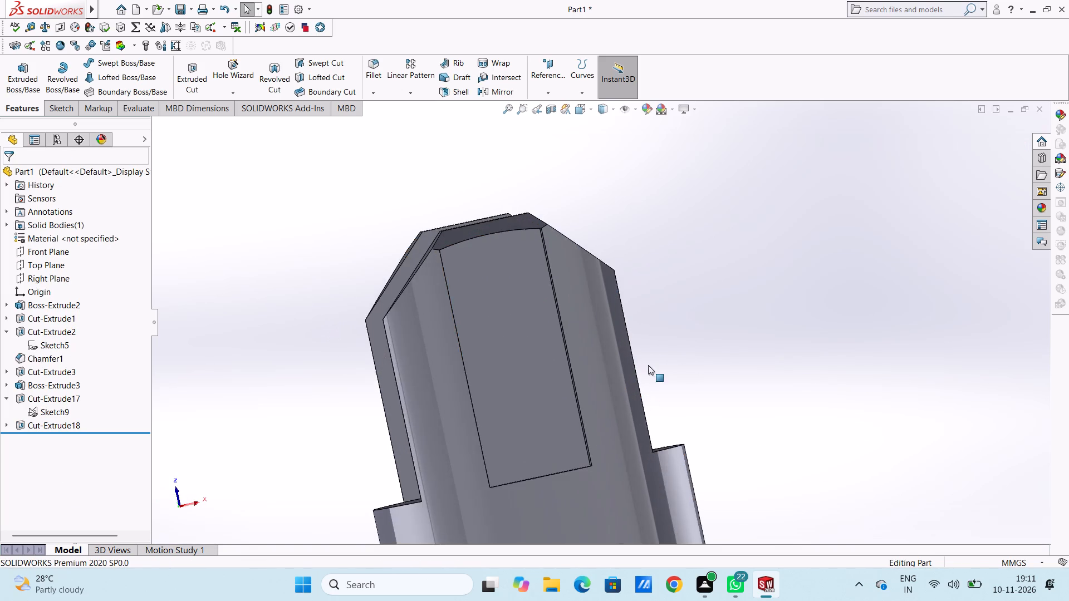
pyautogui.moveTo(729, 359); pyautogui.dragTo(826, 353, button='middle')
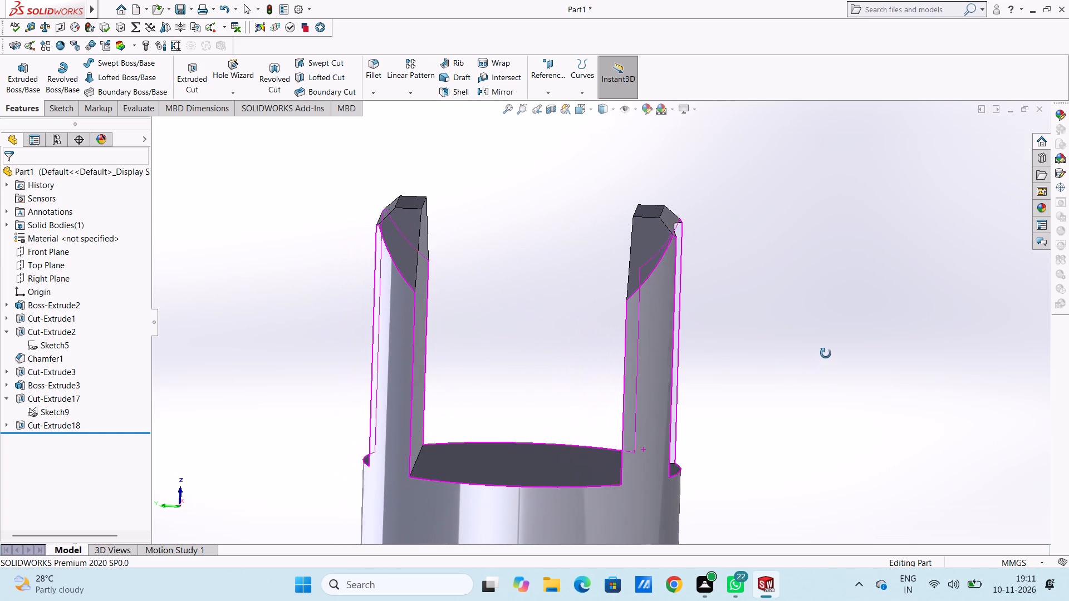
pyautogui.moveTo(826, 353); pyautogui.dragTo(734, 352, button='middle')
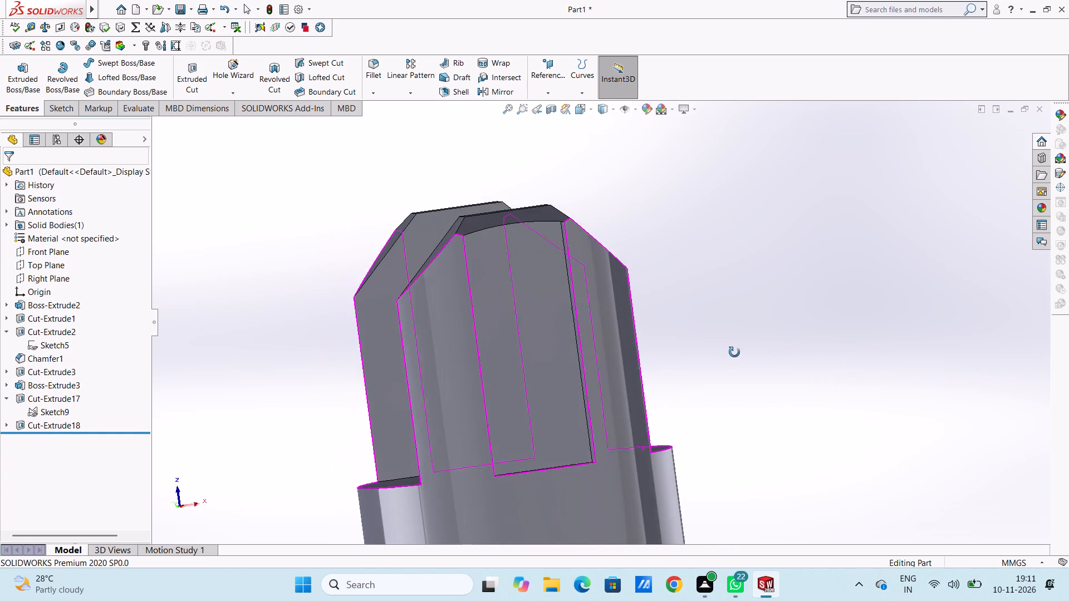
pyautogui.moveTo(734, 352); pyautogui.dragTo(774, 378, button='middle')
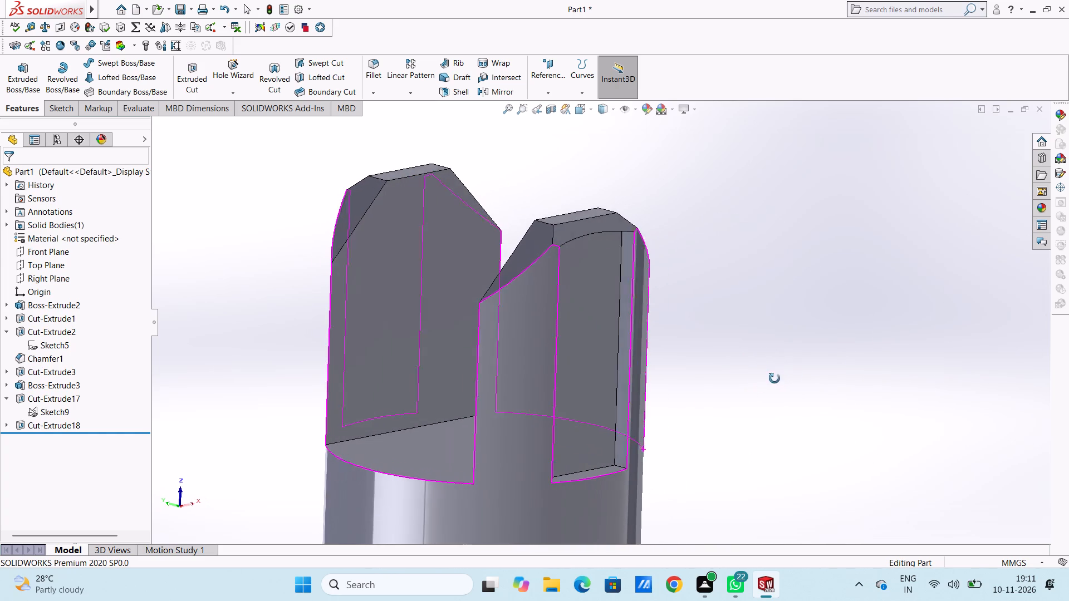
pyautogui.moveTo(774, 378); pyautogui.dragTo(774, 378, button='middle')
pyautogui.scroll(3, 787, 367)
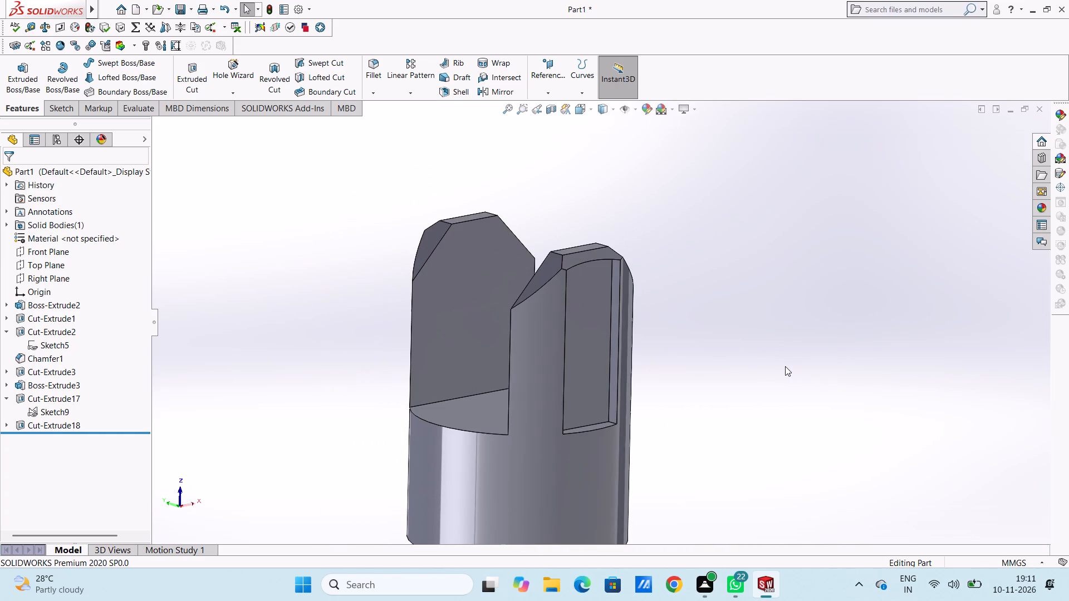
pyautogui.hotkey('ctrl', 'z')
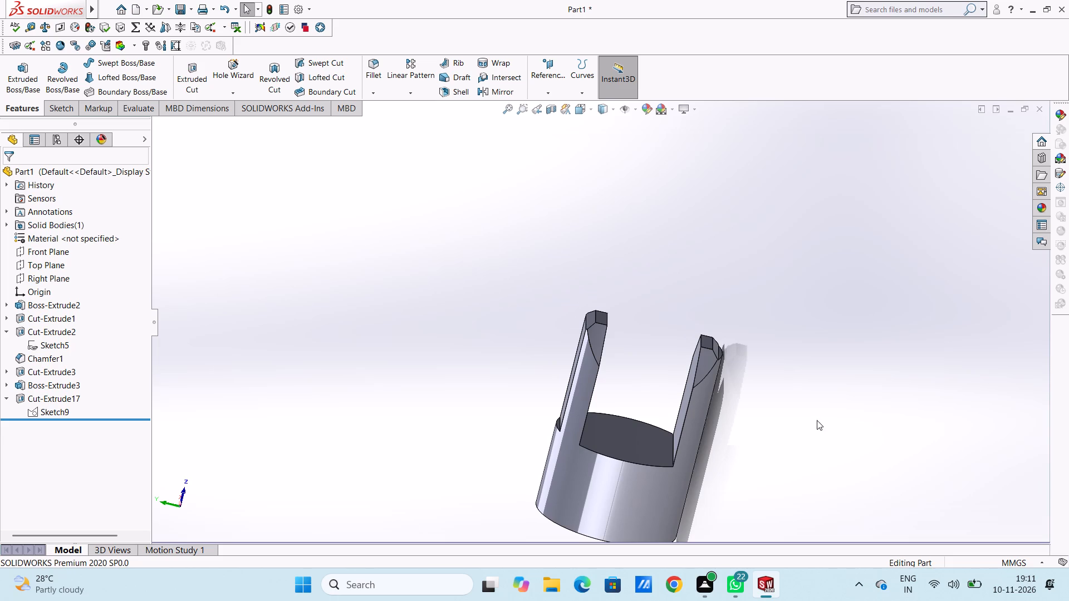
# Start a new extruded cut from the first prong cut's sketch, selecting the arc segment and the rectangle below it as contours.
pyautogui.moveTo(813, 417); pyautogui.dragTo(749, 396, button='middle')
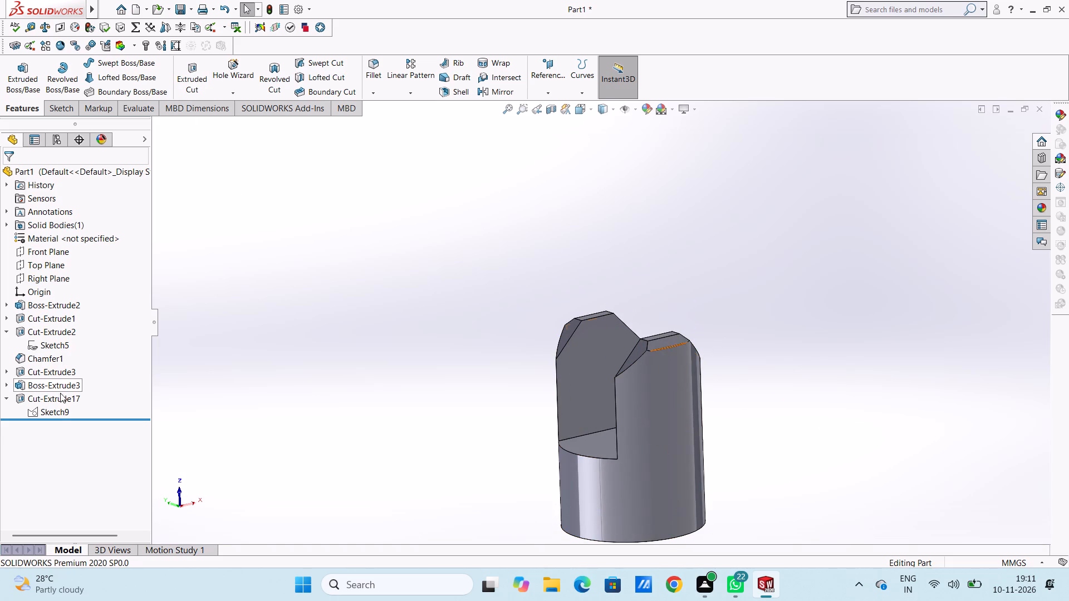
pyautogui.click(58, 410)
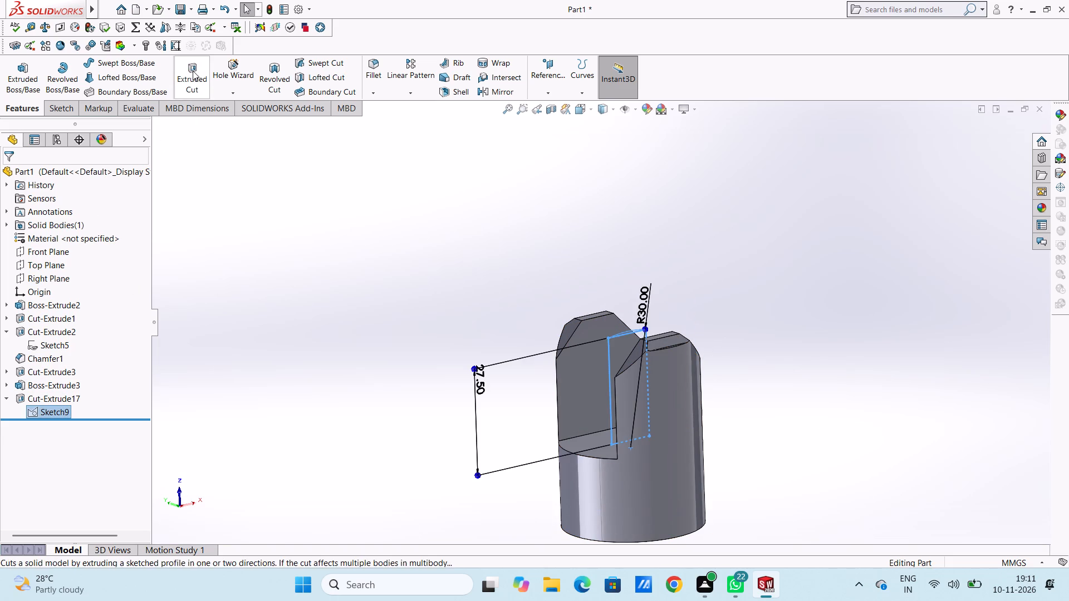
pyautogui.click(193, 71)
pyautogui.scroll(-6, 668, 382)
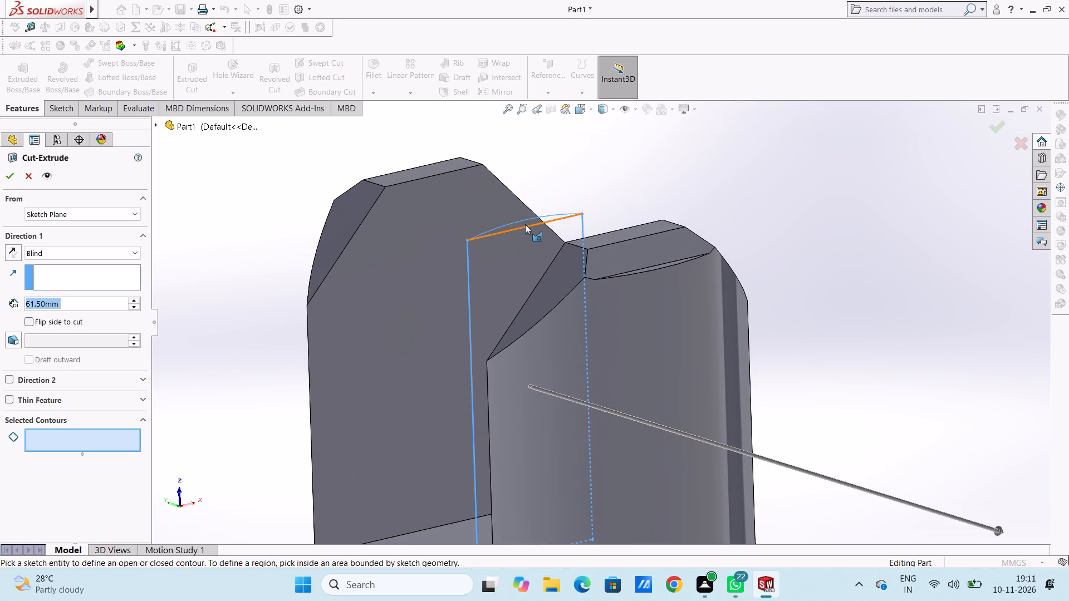
pyautogui.scroll(-5, 526, 232)
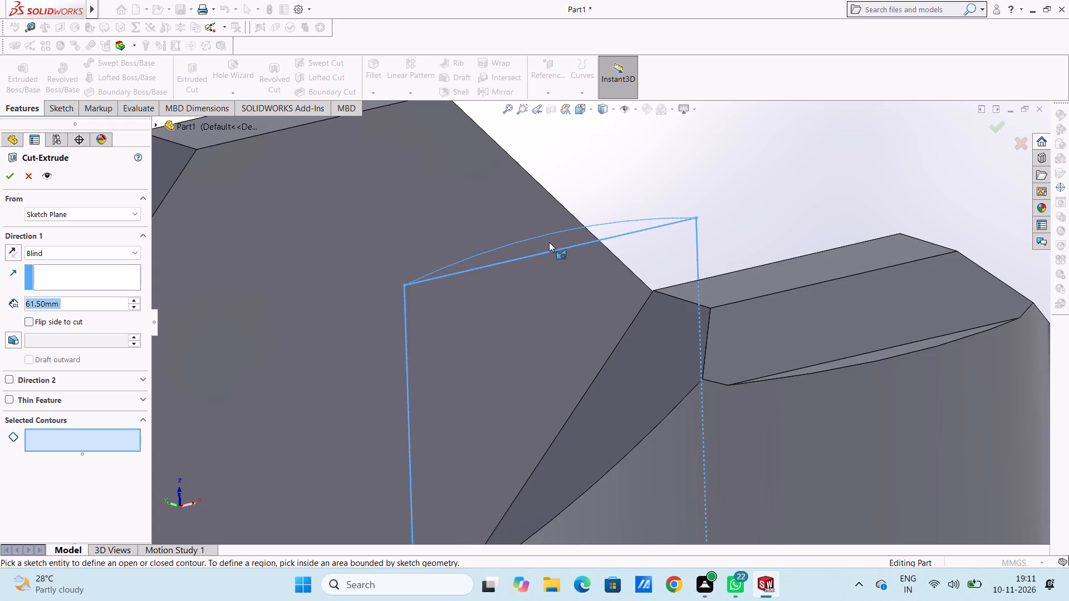
pyautogui.click(549, 242)
pyautogui.click(506, 359)
pyautogui.scroll(13, 506, 359)
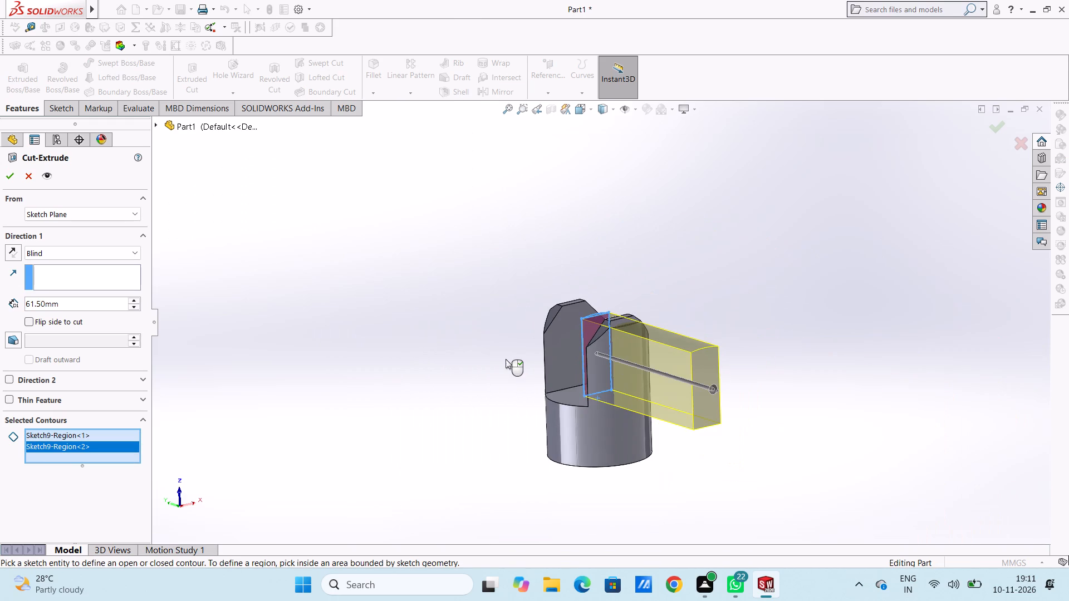
pyautogui.scroll(-2, 666, 476)
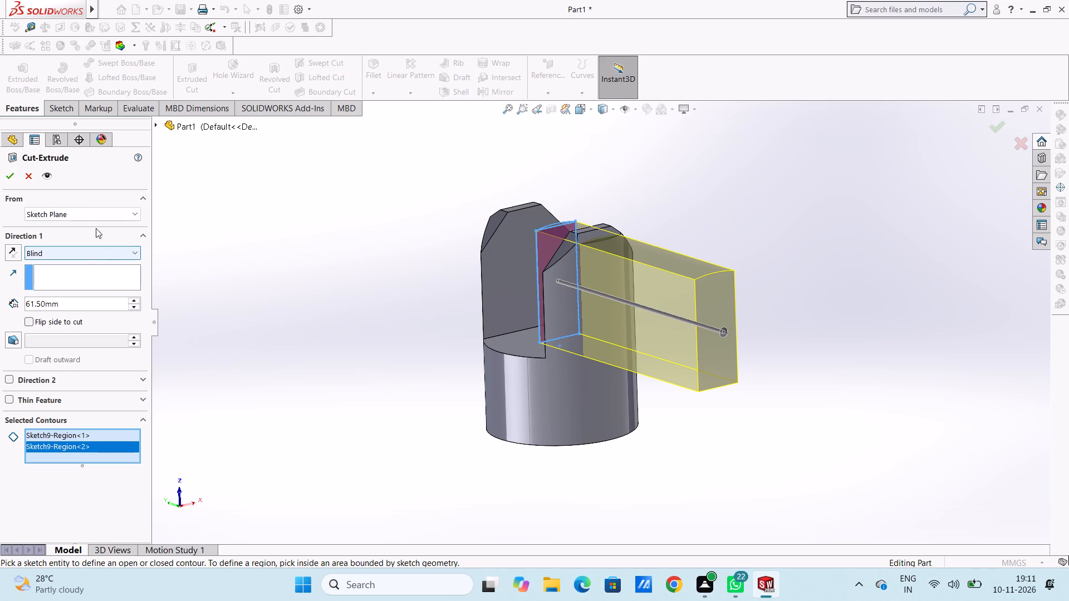
# Start the 61.5 mm blind cut at a 16 mm offset, flipped to the opposite prong's side, and apply it.
pyautogui.click(100, 215)
pyautogui.click(91, 252)
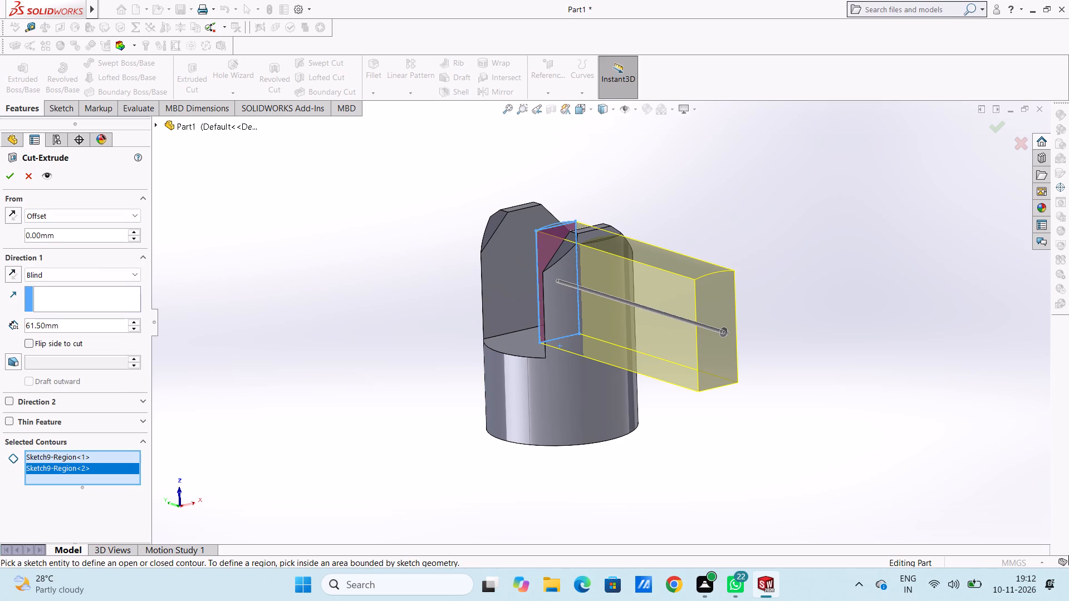
pyautogui.doubleClick(95, 237)
pyautogui.write('16')
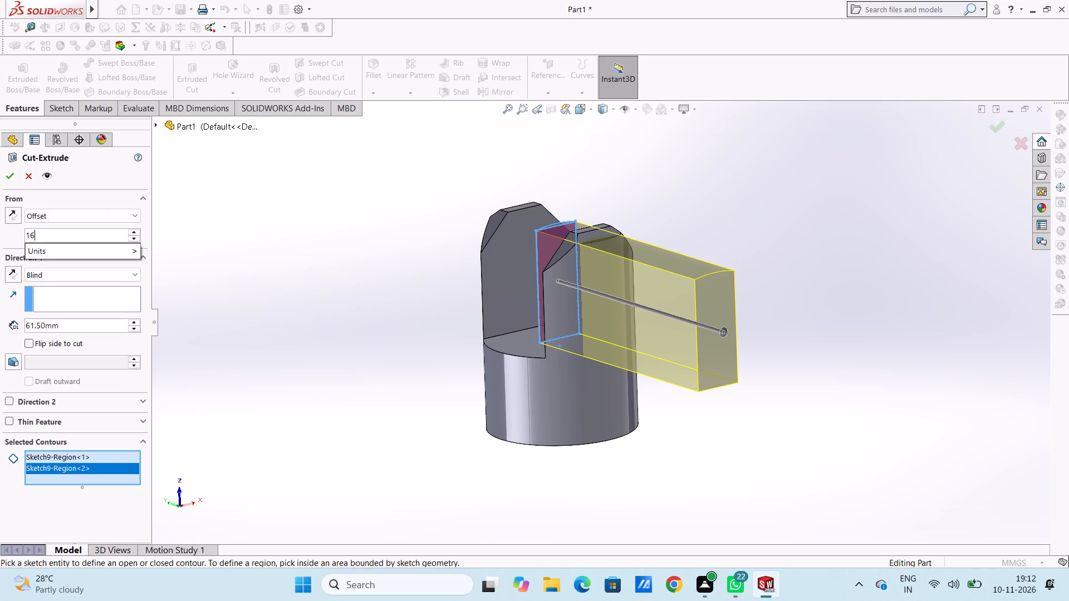
pyautogui.press('Return')
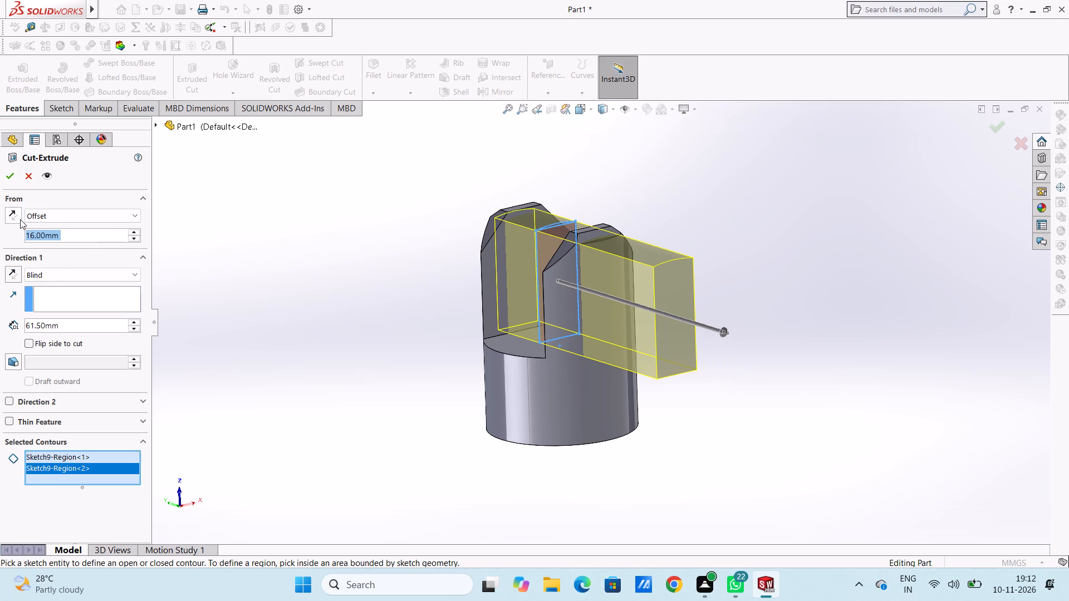
pyautogui.click(15, 210)
pyautogui.moveTo(356, 214); pyautogui.dragTo(385, 225, button='middle')
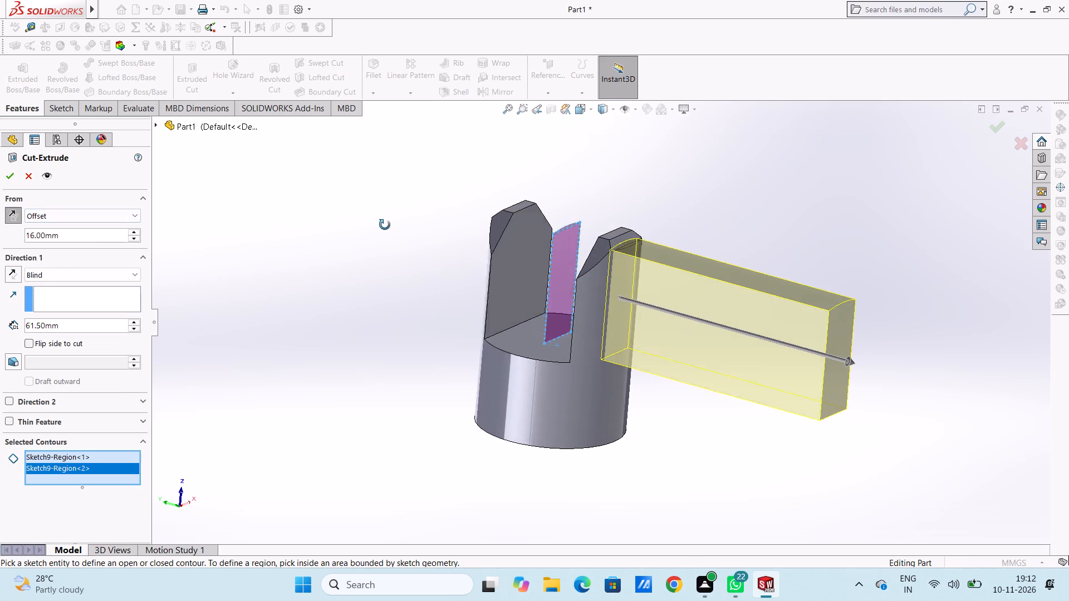
pyautogui.moveTo(385, 225); pyautogui.dragTo(398, 225, button='middle')
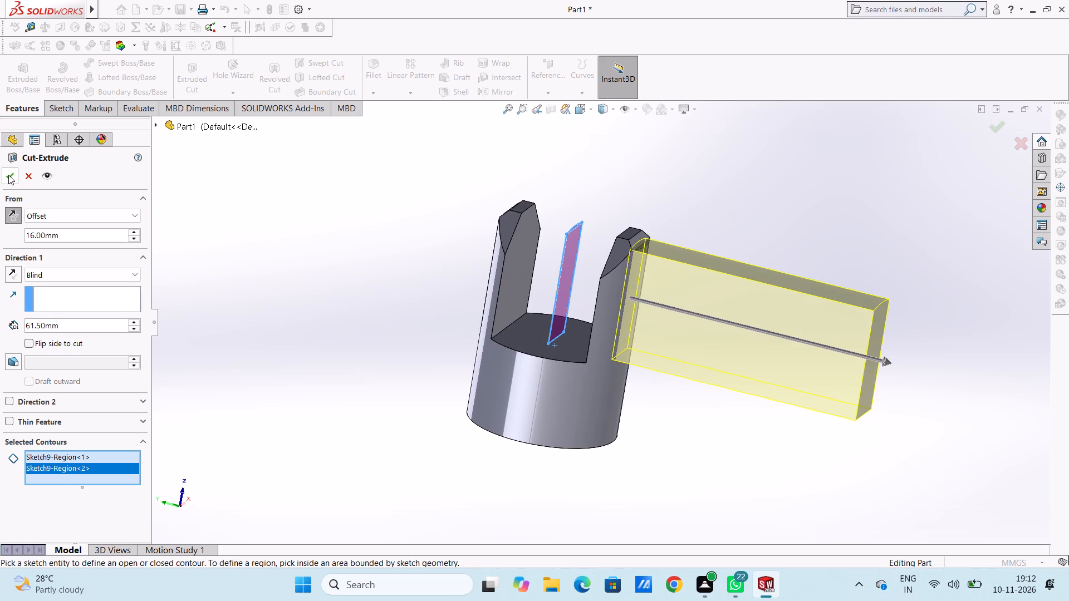
pyautogui.click(8, 175)
# Examine the outer flats on both prongs from several sides.
pyautogui.click(341, 237)
pyautogui.moveTo(376, 274); pyautogui.dragTo(335, 247, button='middle')
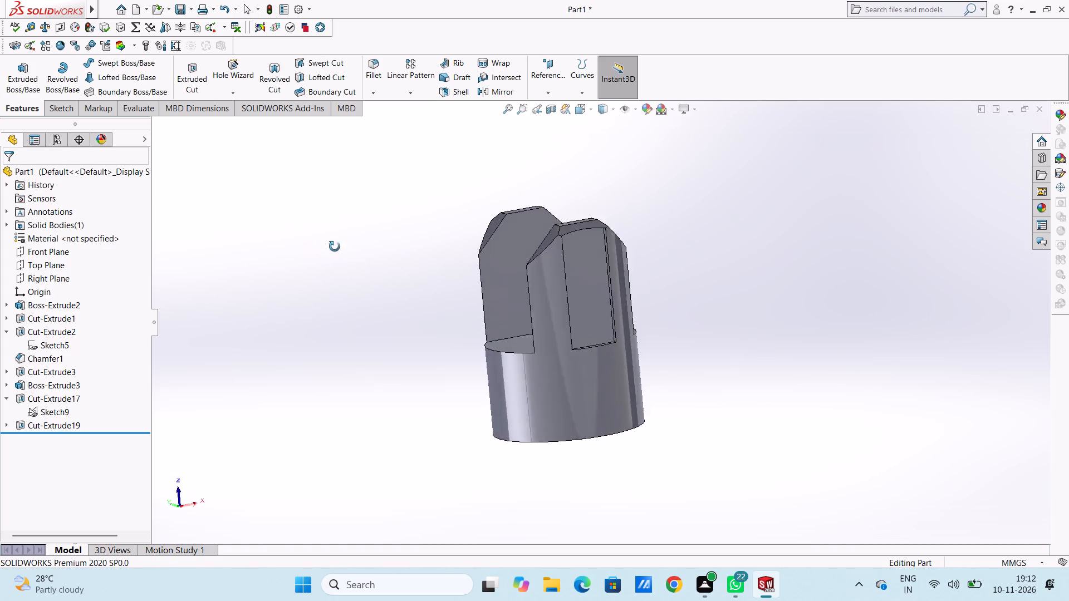
pyautogui.moveTo(335, 247); pyautogui.dragTo(289, 255, button='middle')
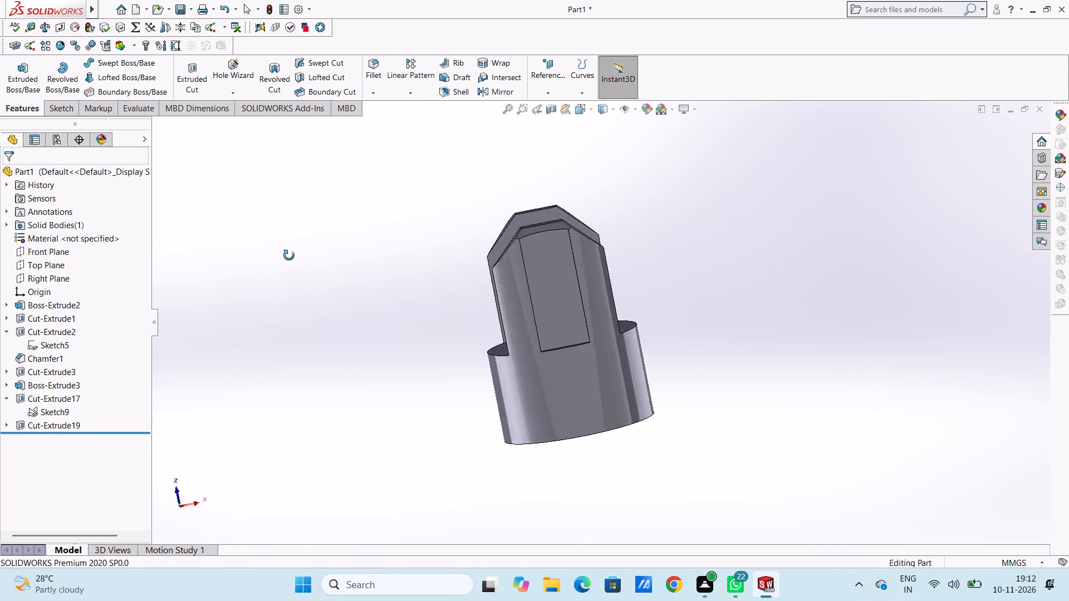
pyautogui.moveTo(289, 255); pyautogui.dragTo(218, 258, button='middle')
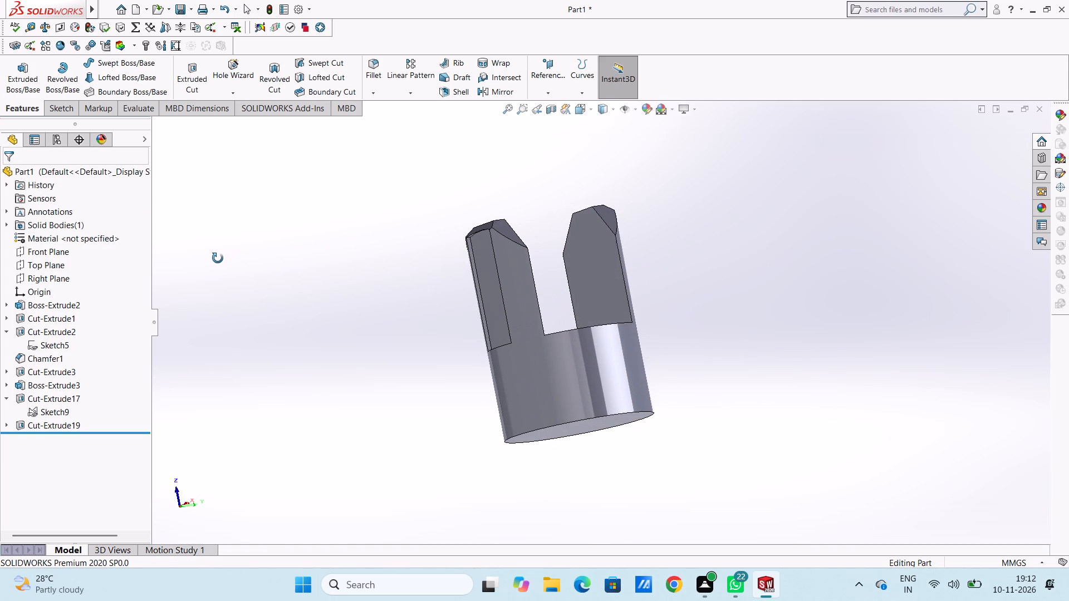
pyautogui.moveTo(218, 258); pyautogui.dragTo(363, 229, button='middle')
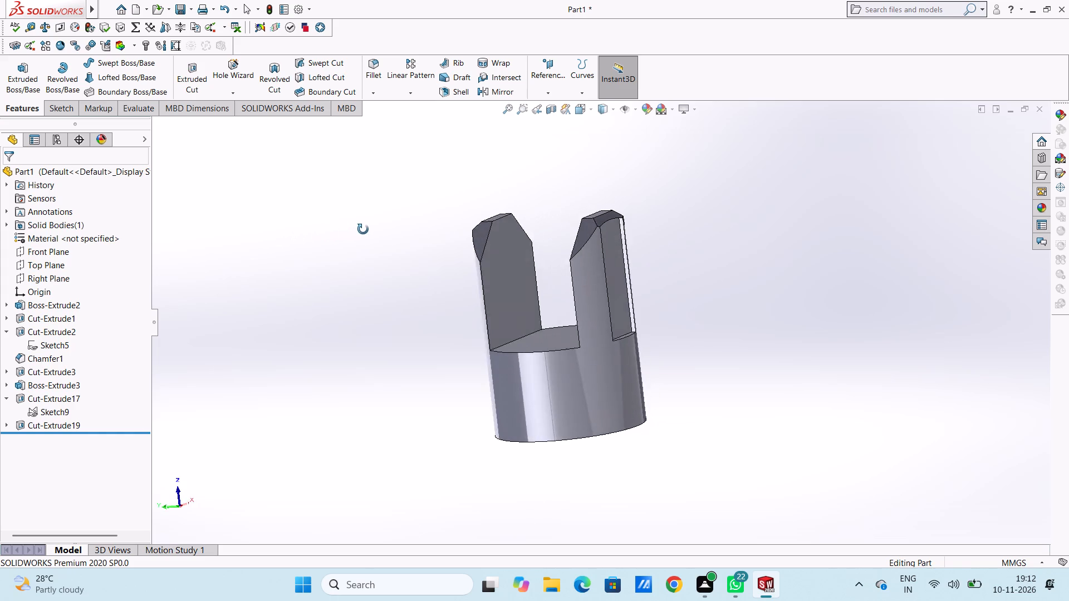
pyautogui.moveTo(363, 229); pyautogui.dragTo(442, 228, button='middle')
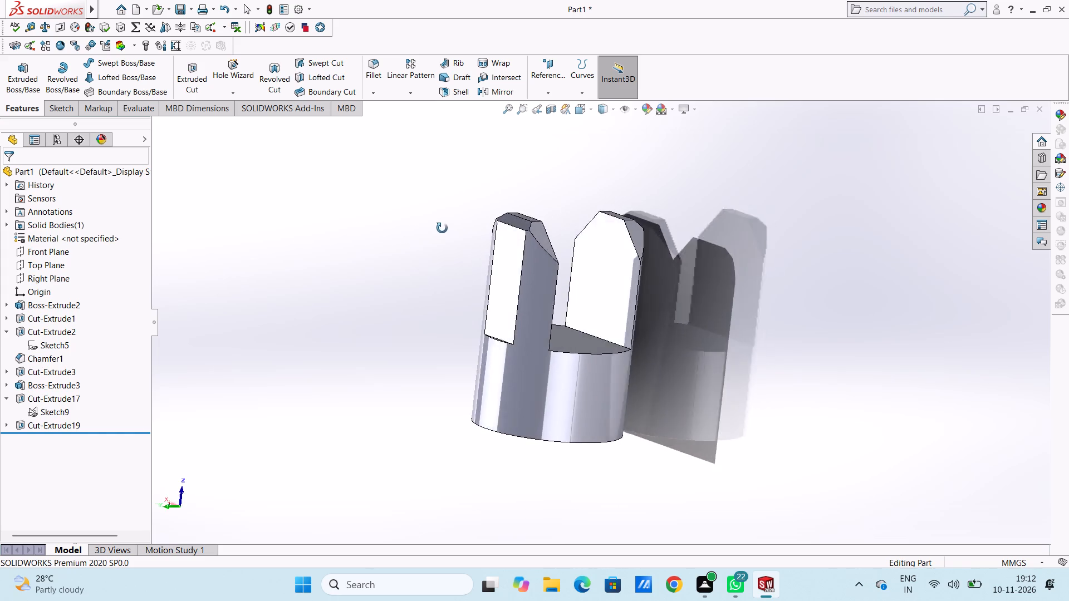
pyautogui.moveTo(442, 228); pyautogui.dragTo(312, 255, button='middle')
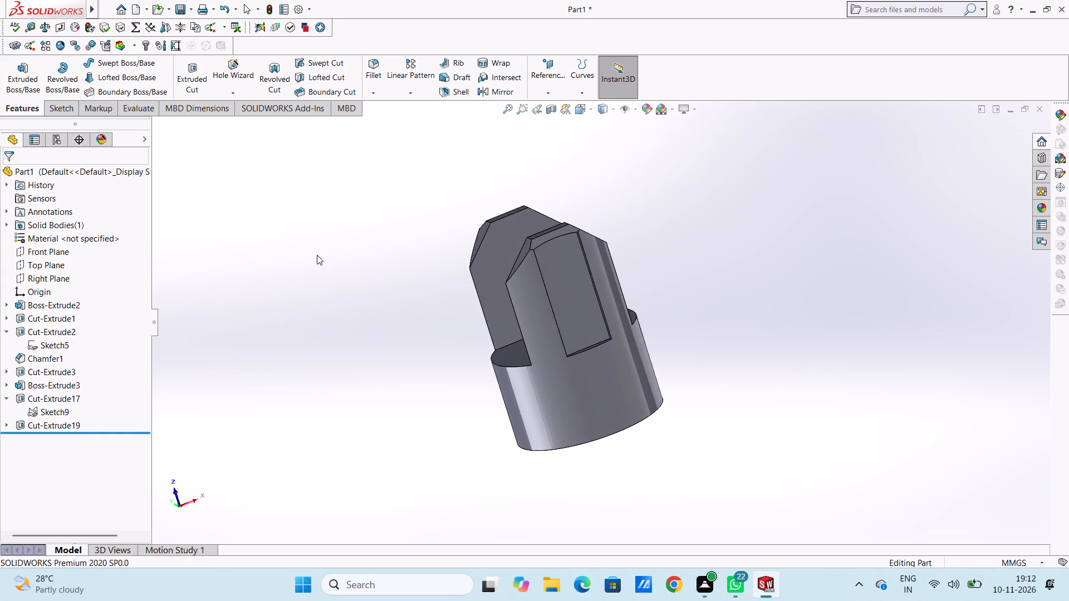
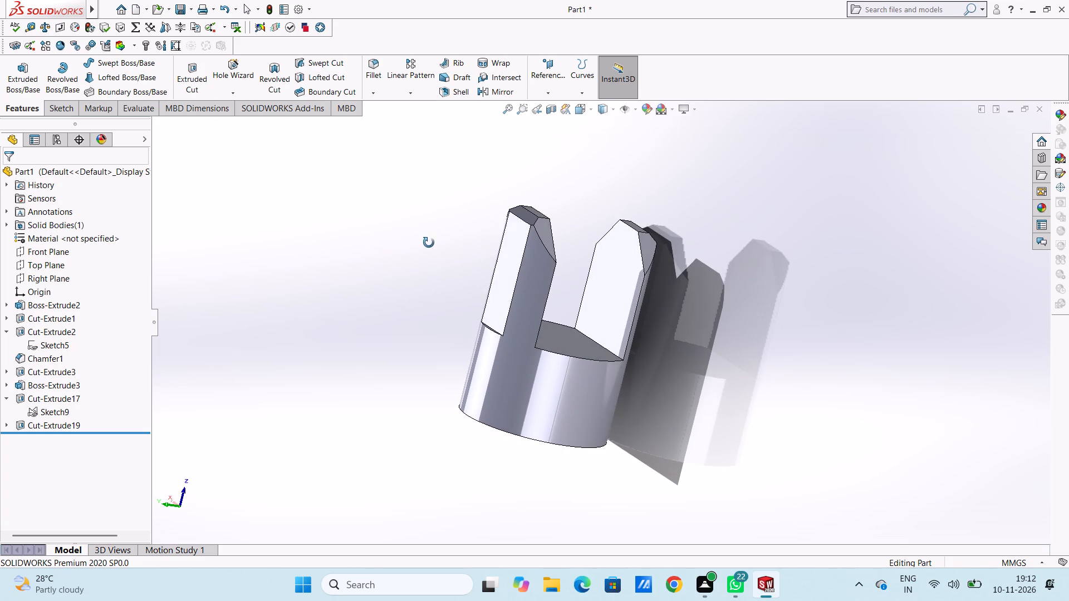
# Start an extruded cut reusing the first prong cut's sketch, selecting the arc segment and the rectangle below it as contours.
pyautogui.click(60, 412)
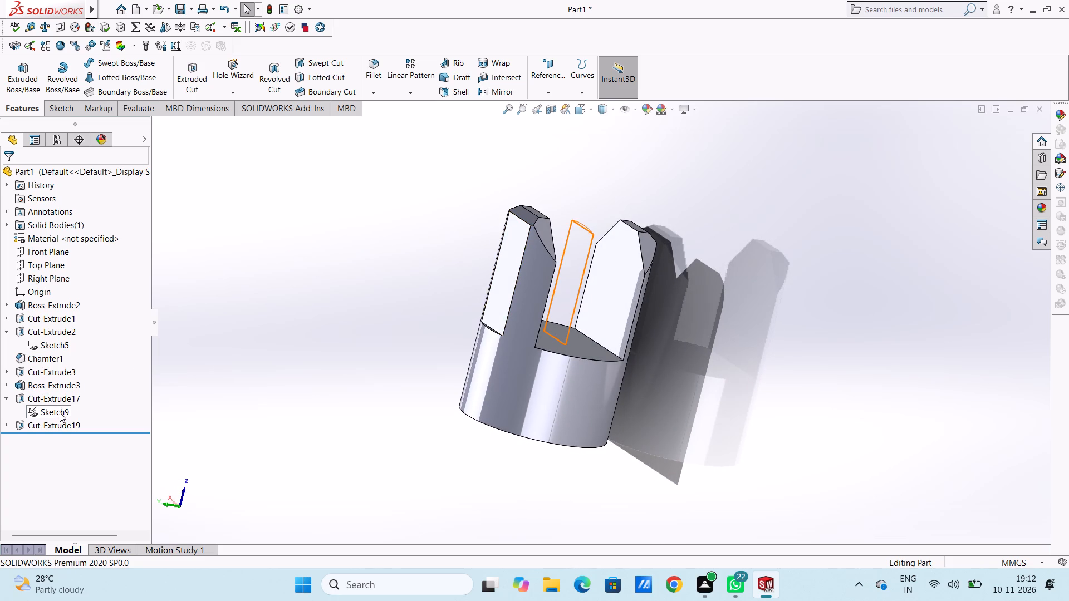
pyautogui.click(194, 71)
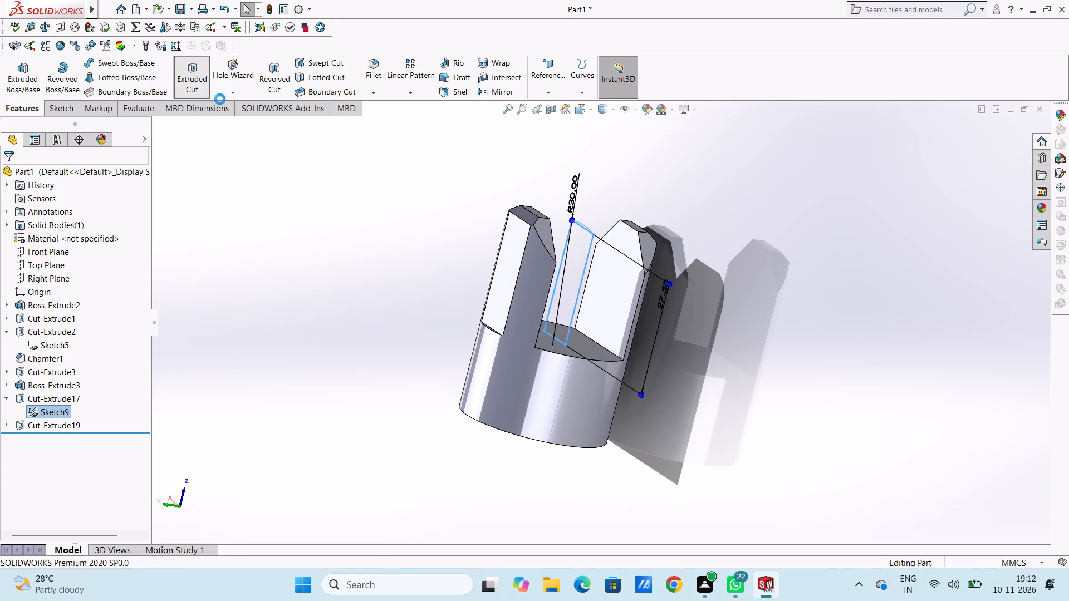
pyautogui.scroll(-6, 584, 252)
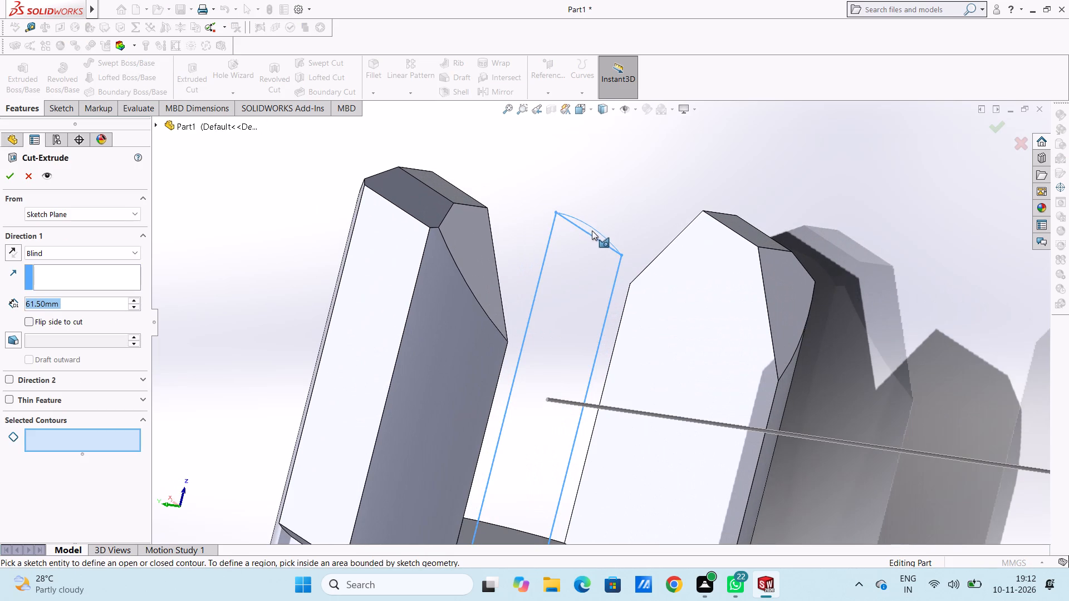
pyautogui.scroll(-6, 595, 236)
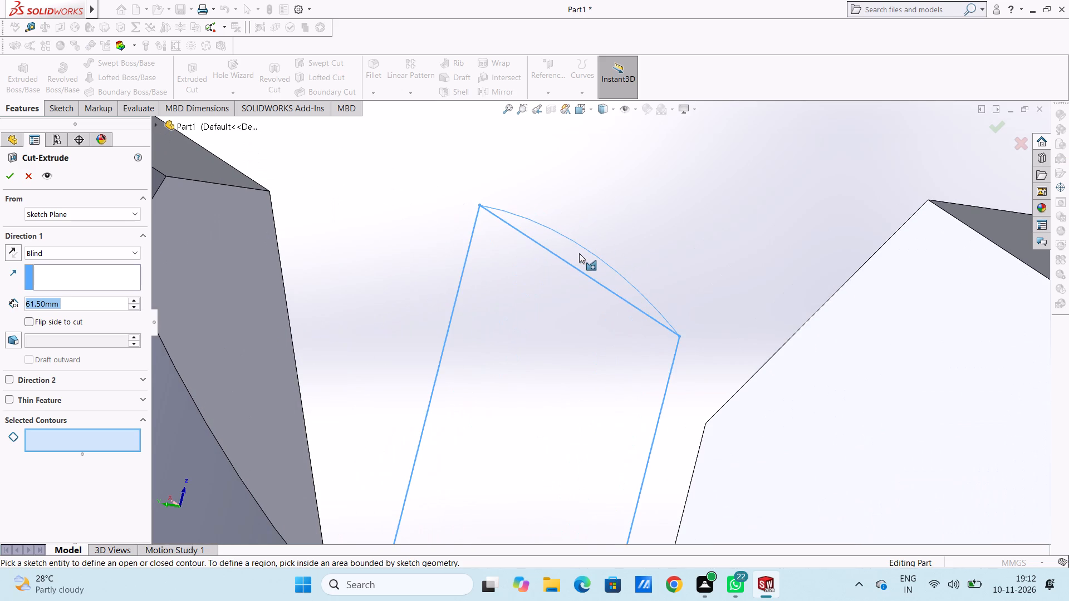
pyautogui.click(586, 260)
pyautogui.click(555, 322)
pyautogui.scroll(5, 555, 321)
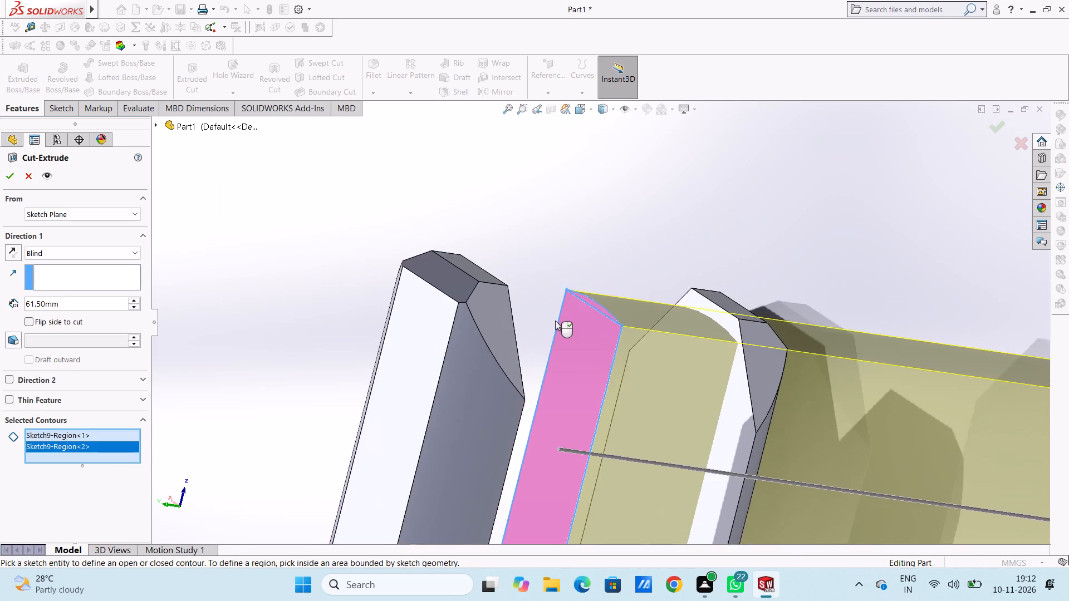
pyautogui.scroll(8, 555, 321)
# Reverse the 61.5 mm blind cut toward the opposite prong, start it at a 16 mm offset, and apply it.
pyautogui.click(14, 250)
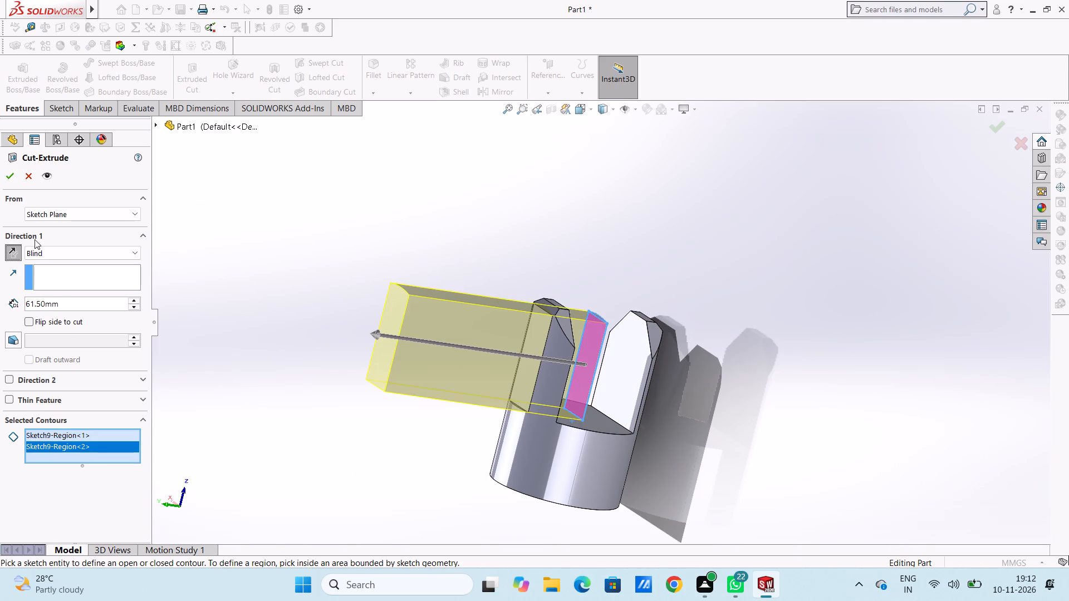
pyautogui.click(96, 210)
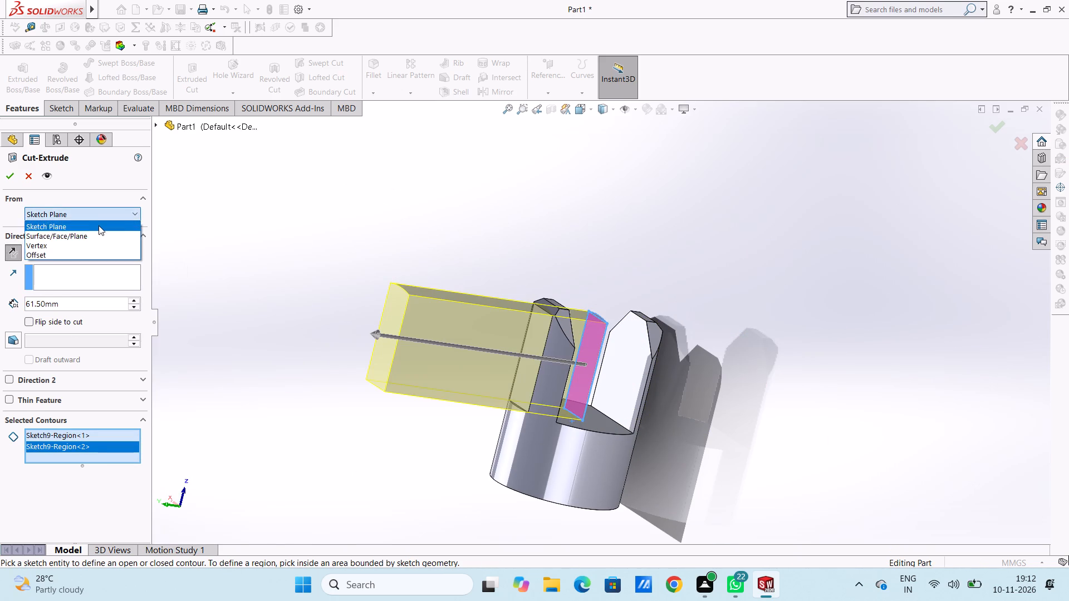
pyautogui.click(99, 256)
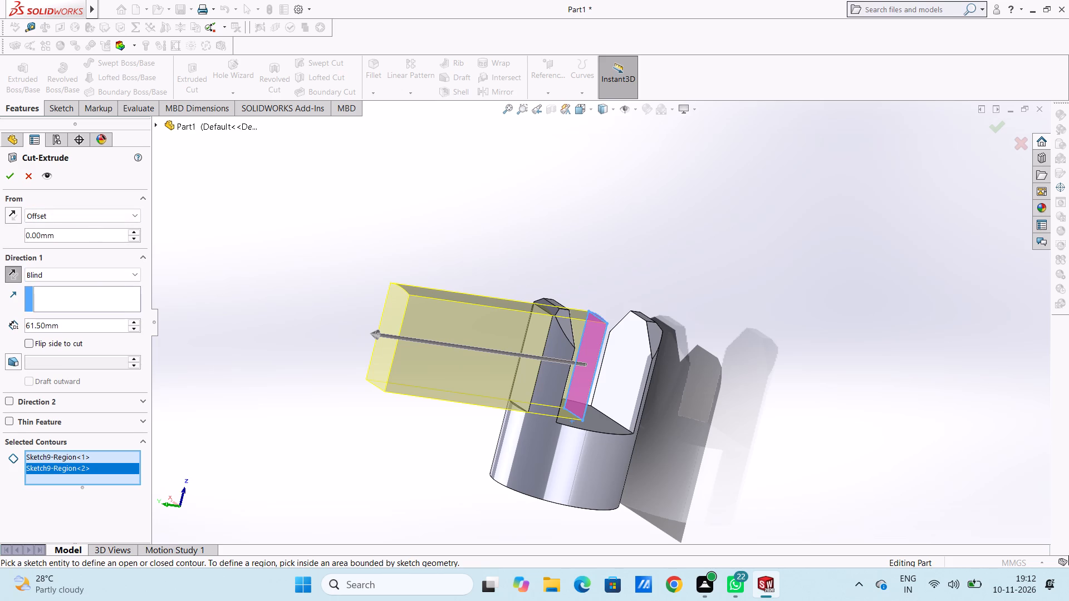
pyautogui.doubleClick(95, 236)
pyautogui.write('16')
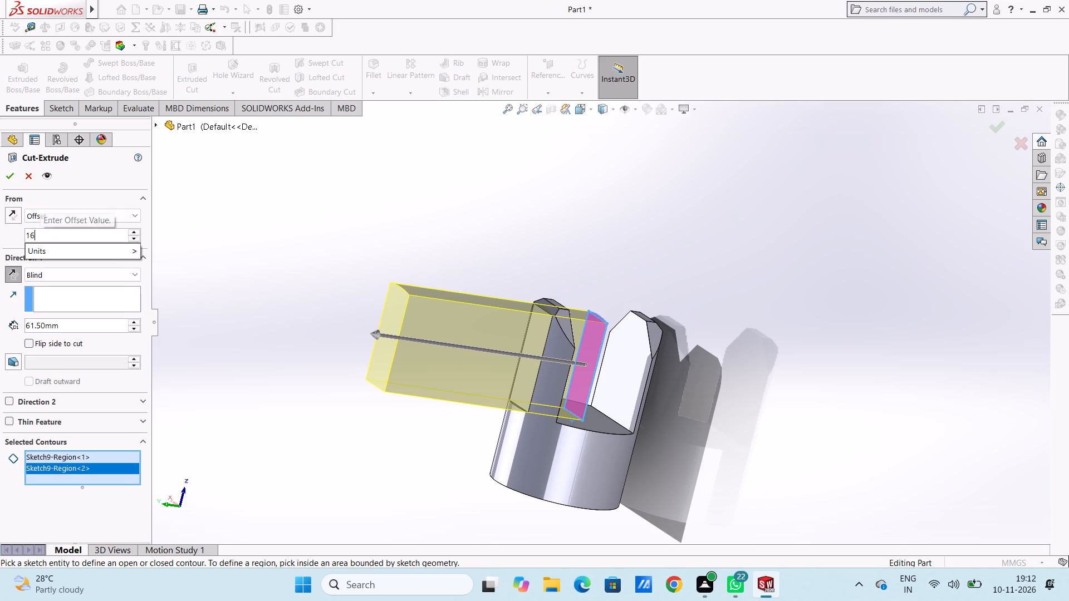
pyautogui.press('Return')
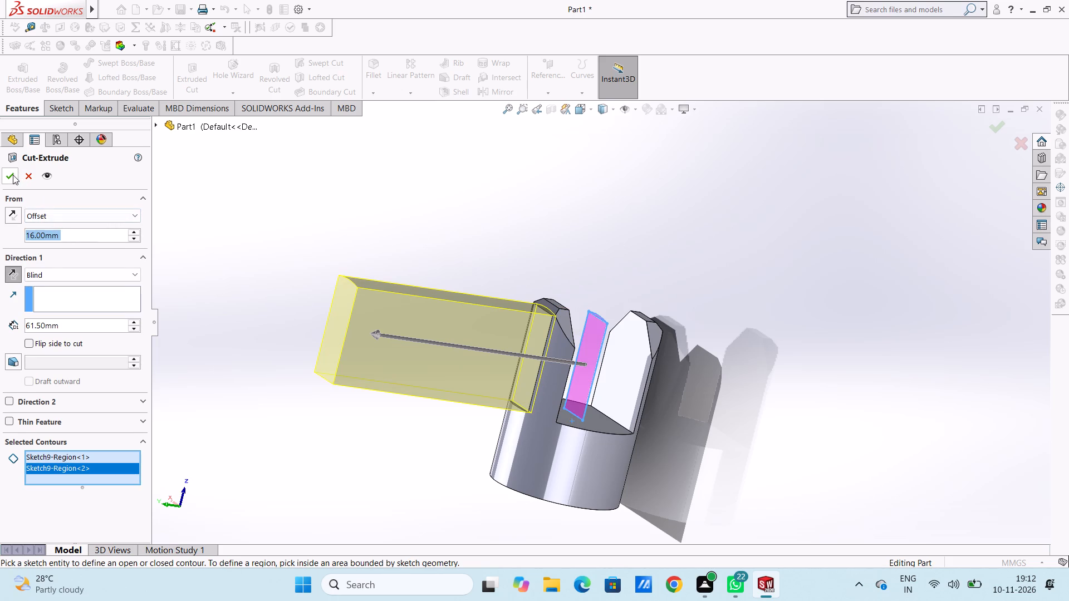
pyautogui.click(13, 175)
pyautogui.click(350, 237)
# Open a new sketch on the arc-topped outer flat of the prong facing the Bottom view.
pyautogui.moveTo(506, 270); pyautogui.dragTo(401, 272, button='middle')
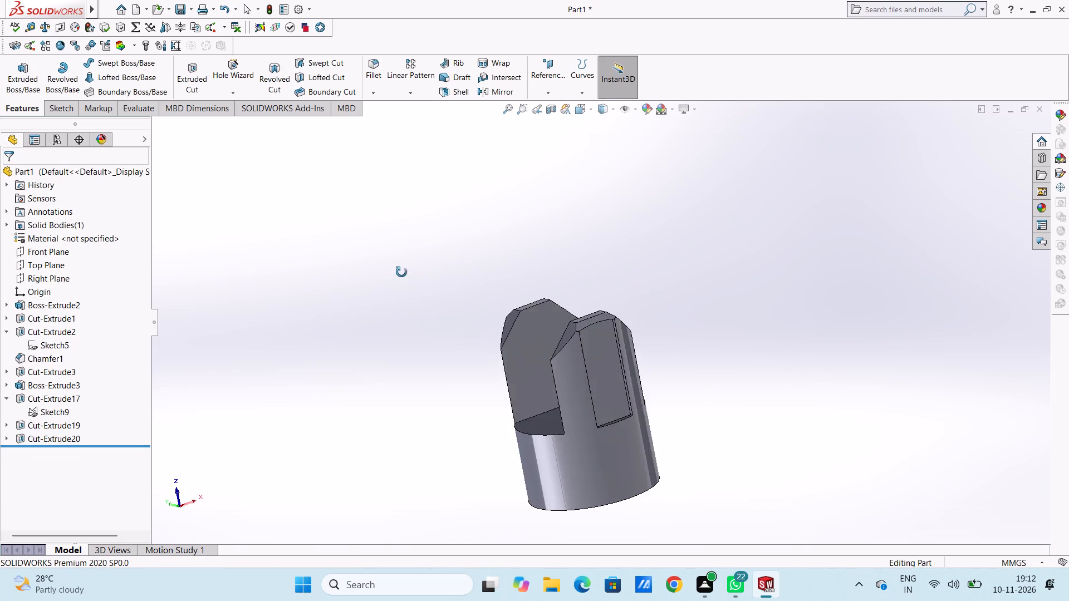
pyautogui.moveTo(401, 272); pyautogui.dragTo(476, 283, button='middle')
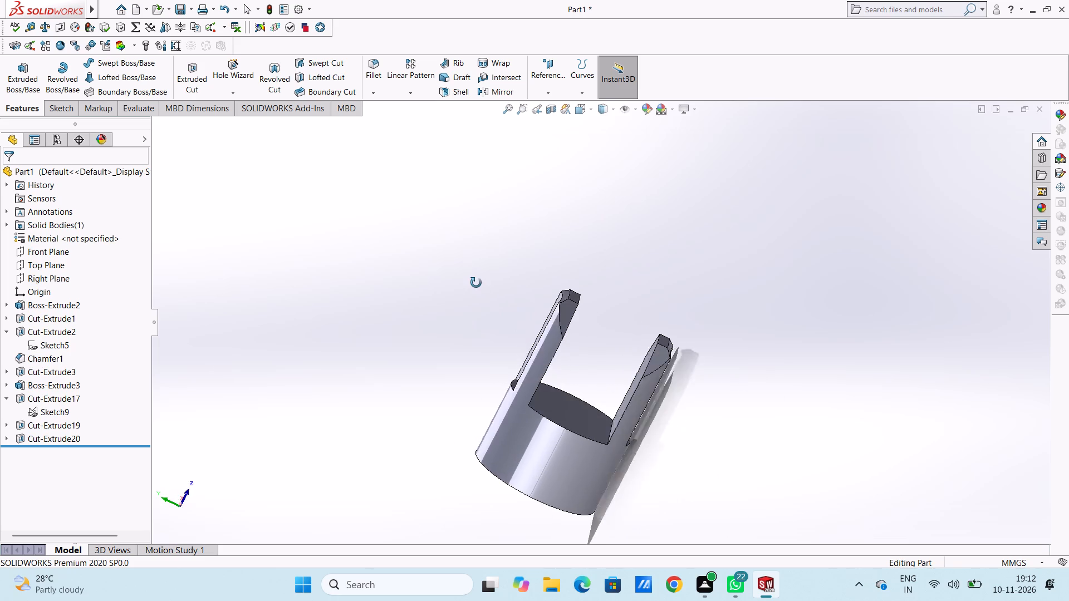
pyautogui.moveTo(476, 283); pyautogui.dragTo(421, 284, button='middle')
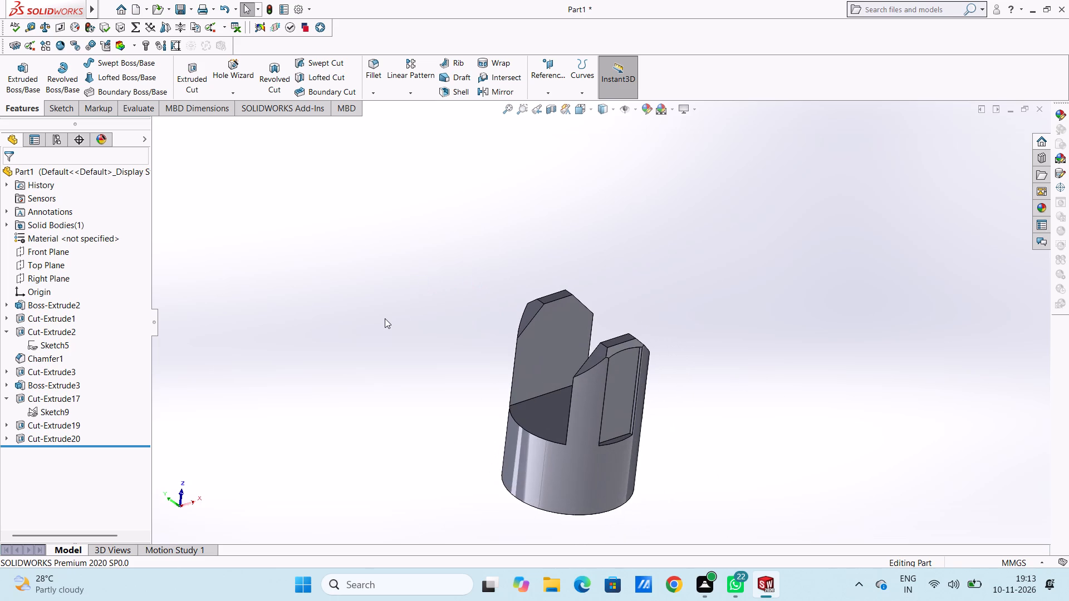
pyautogui.hotkey('ctrl', '6')
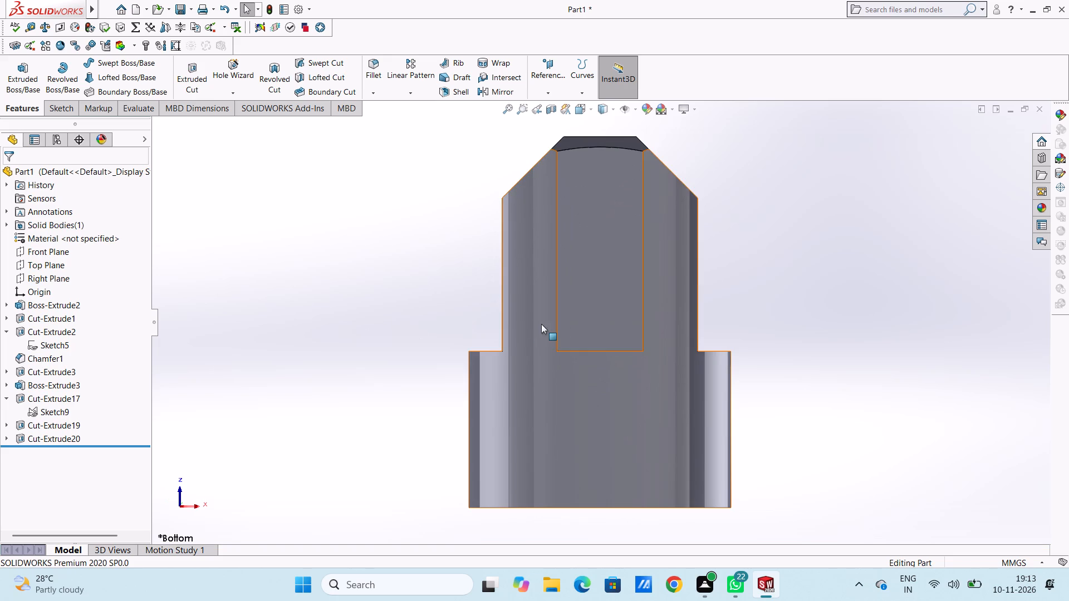
pyautogui.scroll(3, 691, 213)
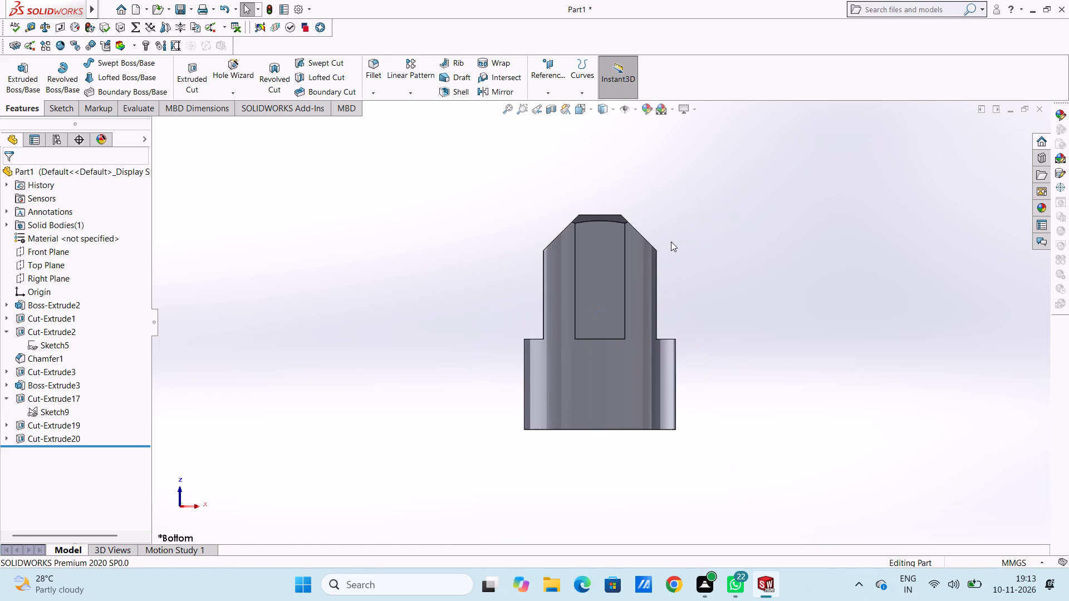
pyautogui.click(592, 268)
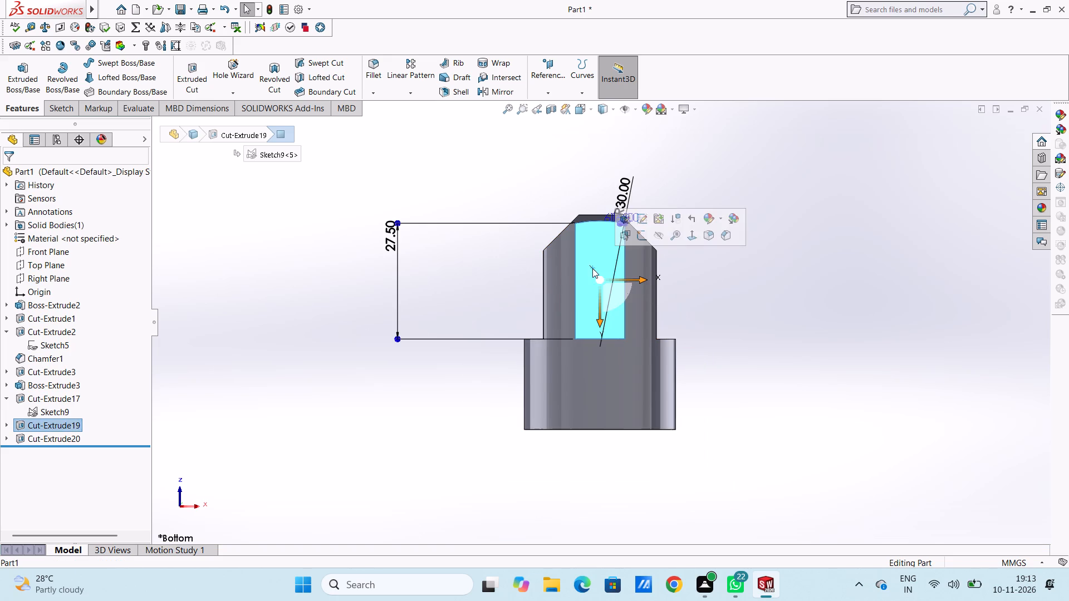
pyautogui.click(640, 238)
pyautogui.click(682, 207)
pyautogui.scroll(-3, 643, 216)
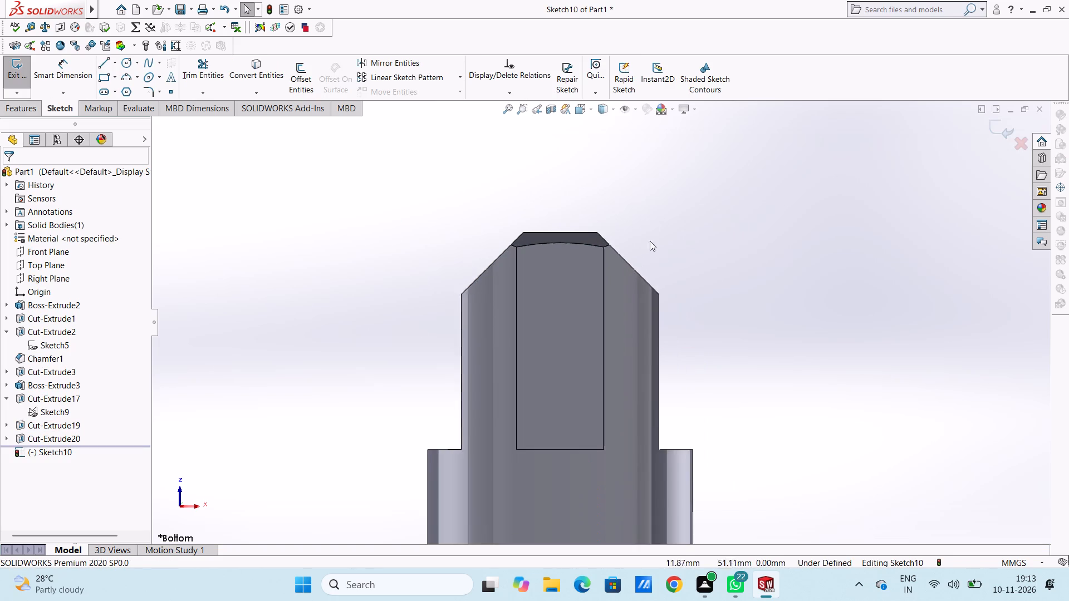
pyautogui.scroll(4, 612, 318)
pyautogui.scroll(-3, 612, 358)
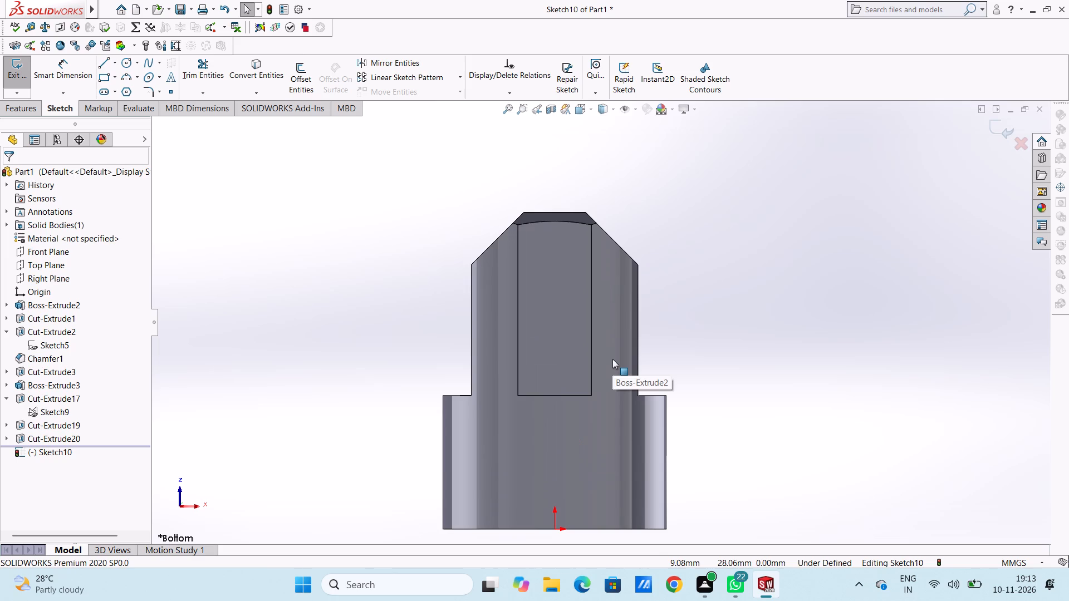
pyautogui.click(548, 309)
pyautogui.click(667, 211)
# Draw a circle about 37 mm in diameter, centred across the flat and about 11.5 mm below the prong's top edge.
pyautogui.click(125, 62)
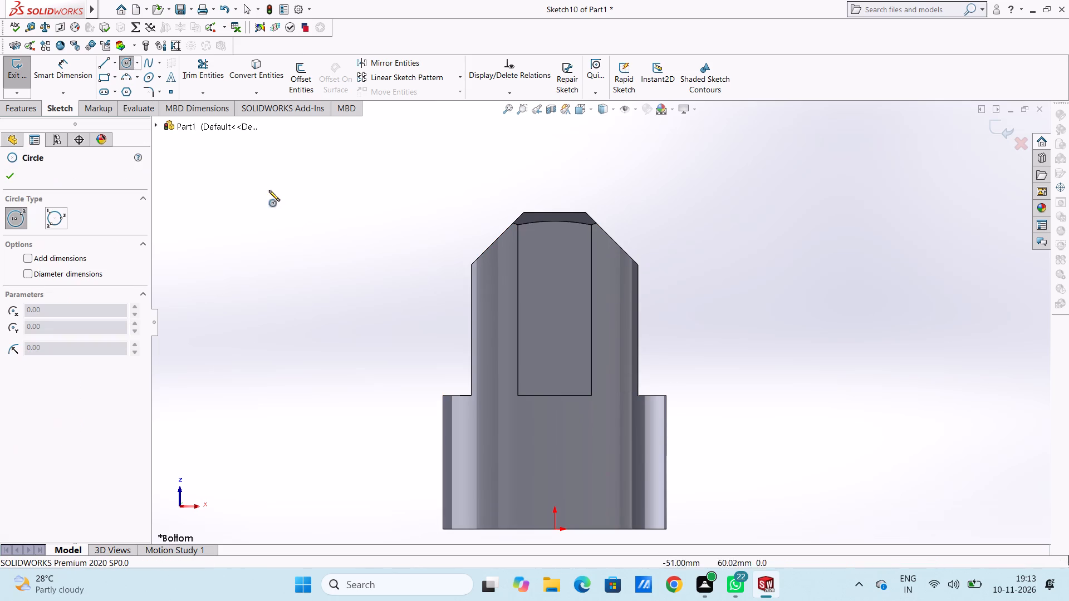
pyautogui.click(557, 284)
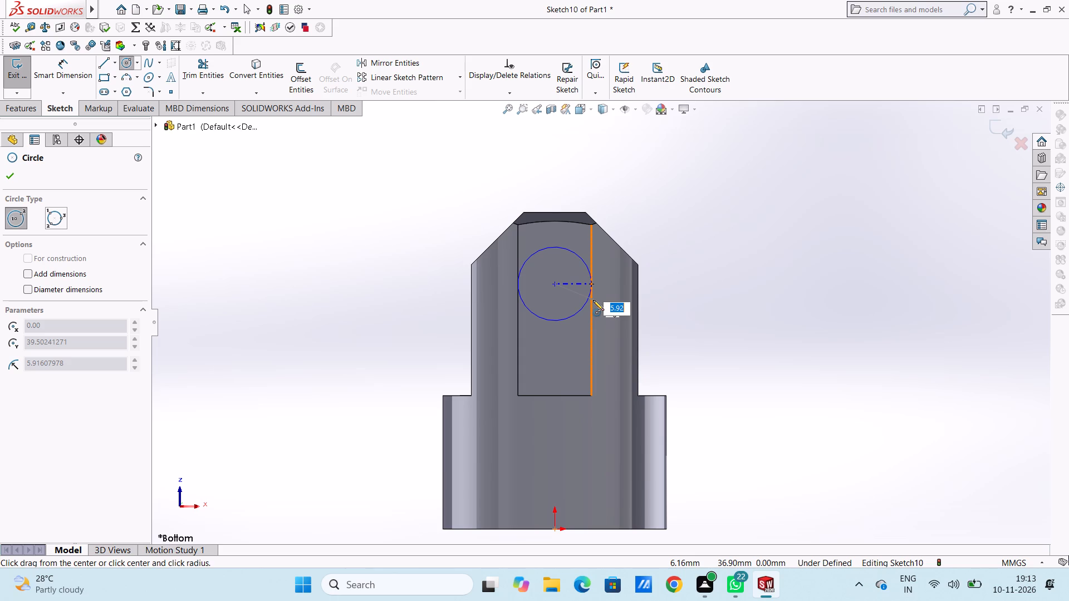
pyautogui.click(658, 233)
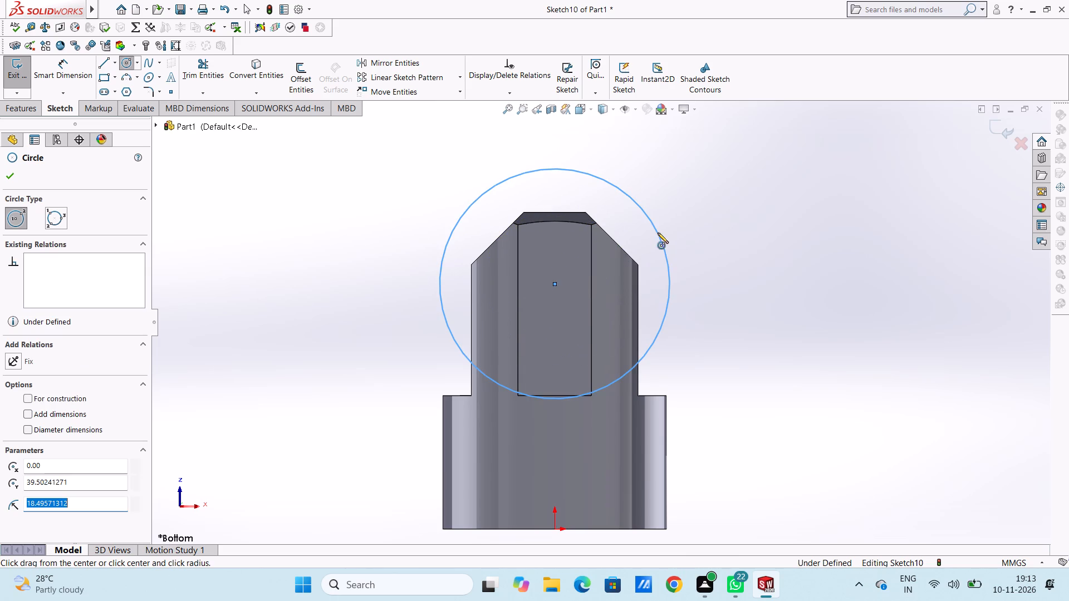
pyautogui.rightClick(289, 209)
pyautogui.click(307, 219)
pyautogui.click(271, 230)
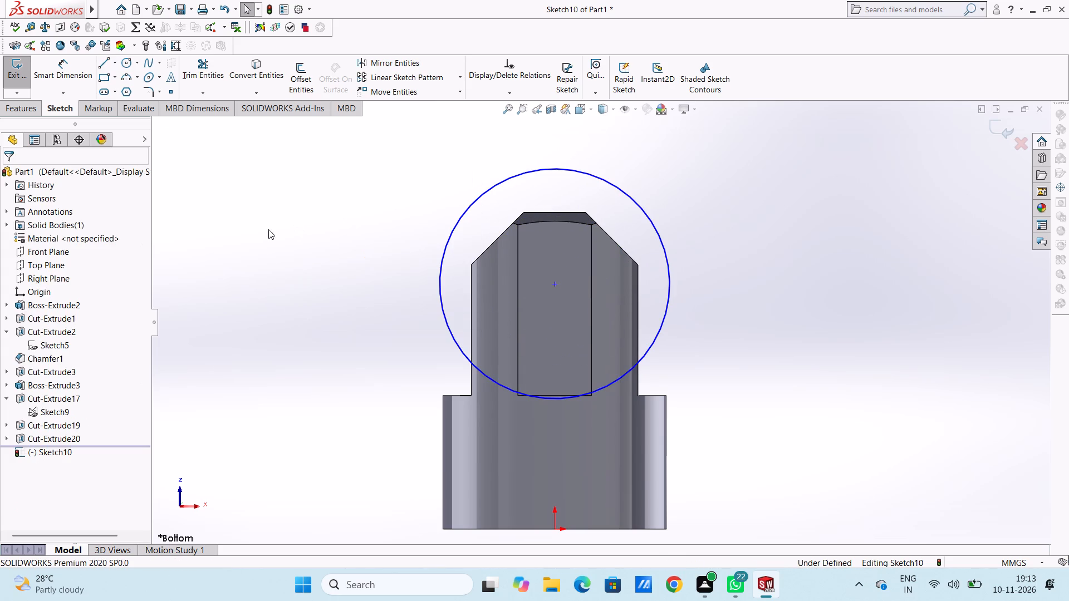
# Dimension the circle on the flat with a diameter of 12 mm.
pyautogui.click(71, 82)
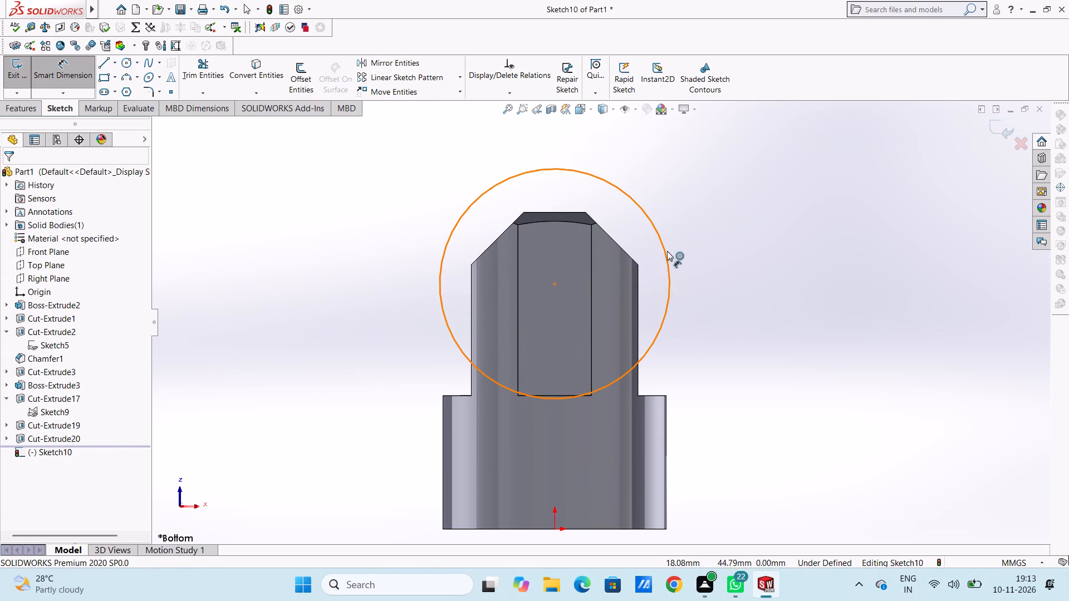
pyautogui.click(667, 251)
pyautogui.click(790, 198)
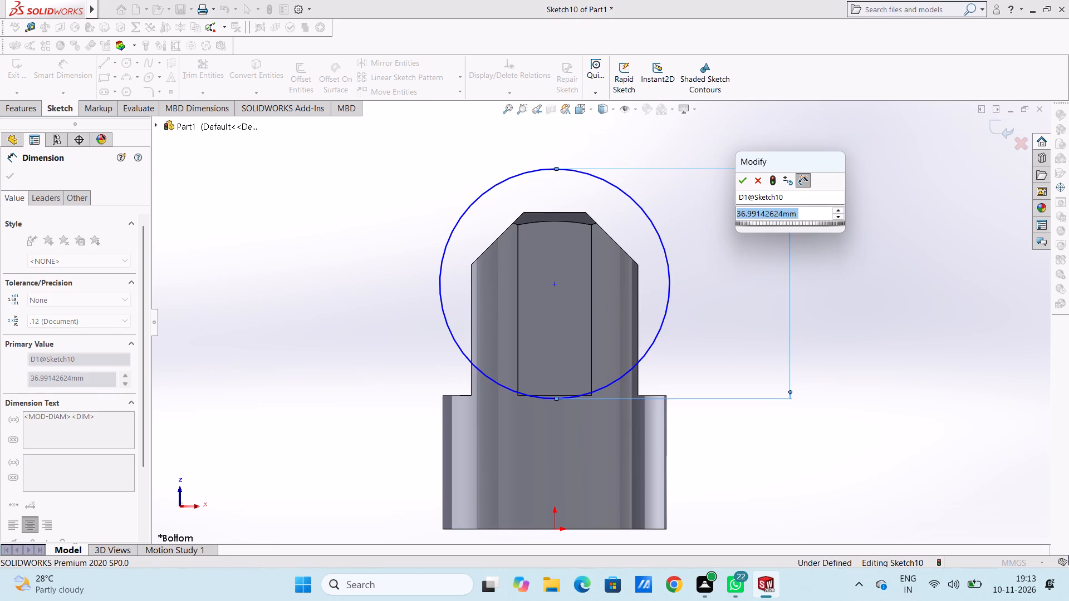
pyautogui.write('12')
pyautogui.press('Return')
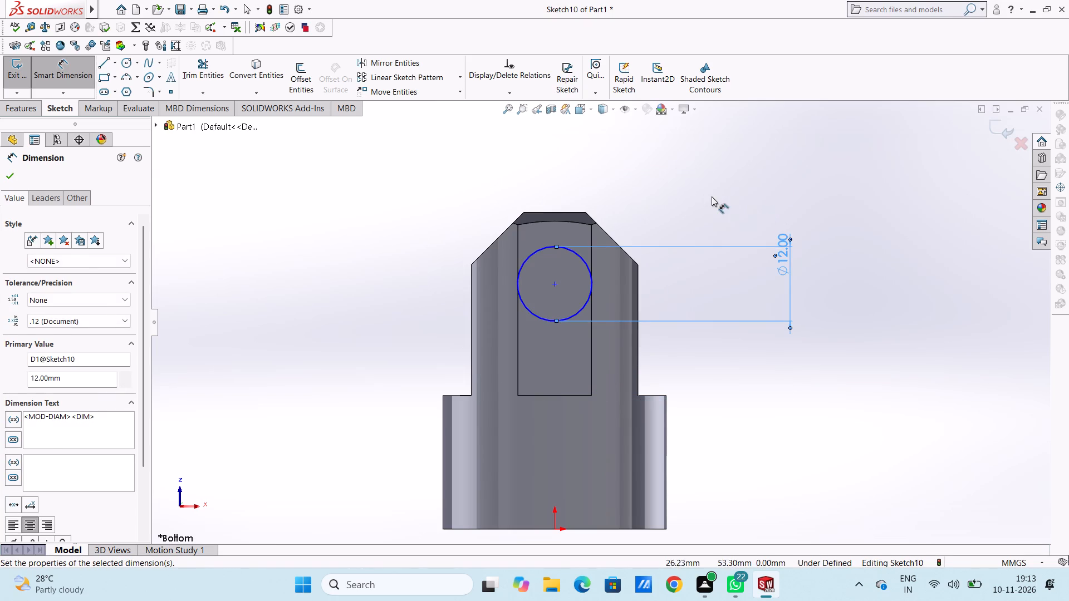
pyautogui.click(702, 196)
# Add a Vertical relation between the origin and the circle's centre.
pyautogui.scroll(5, 718, 233)
pyautogui.scroll(-2, 596, 384)
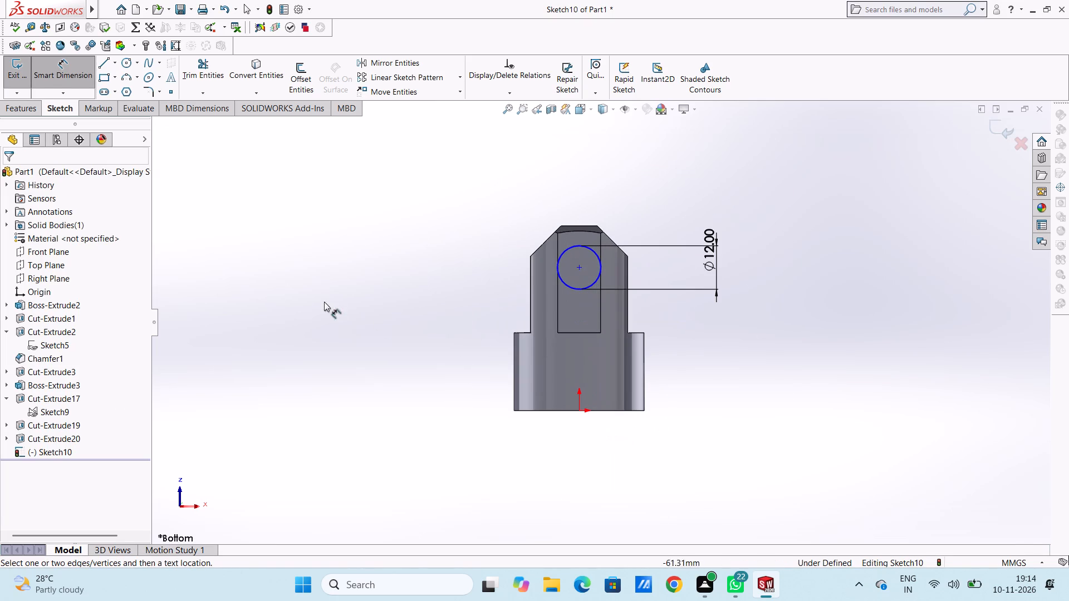
pyautogui.click(69, 79)
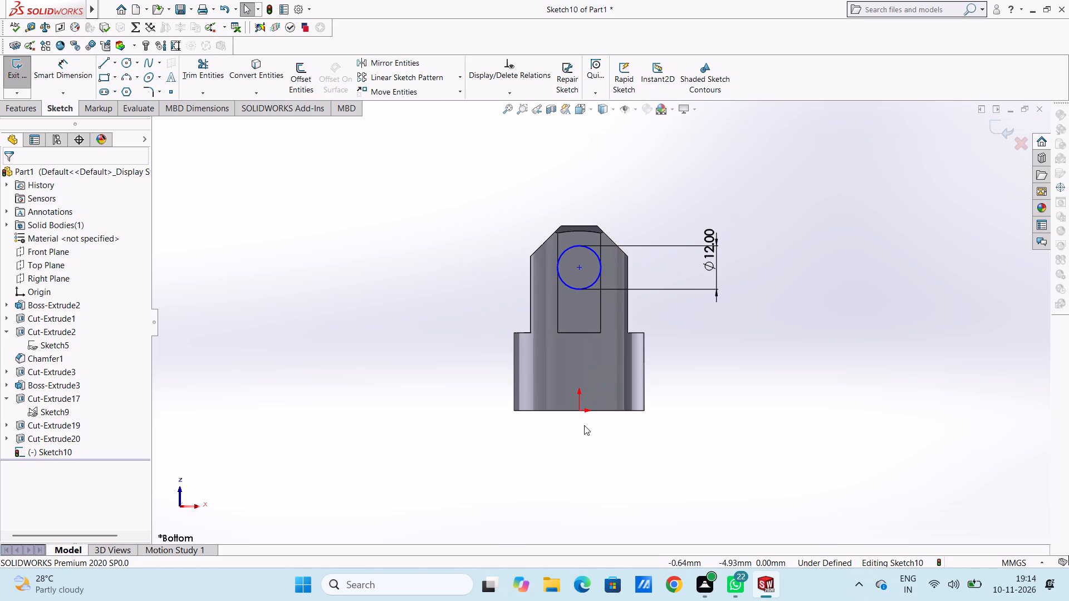
pyautogui.click(578, 412)
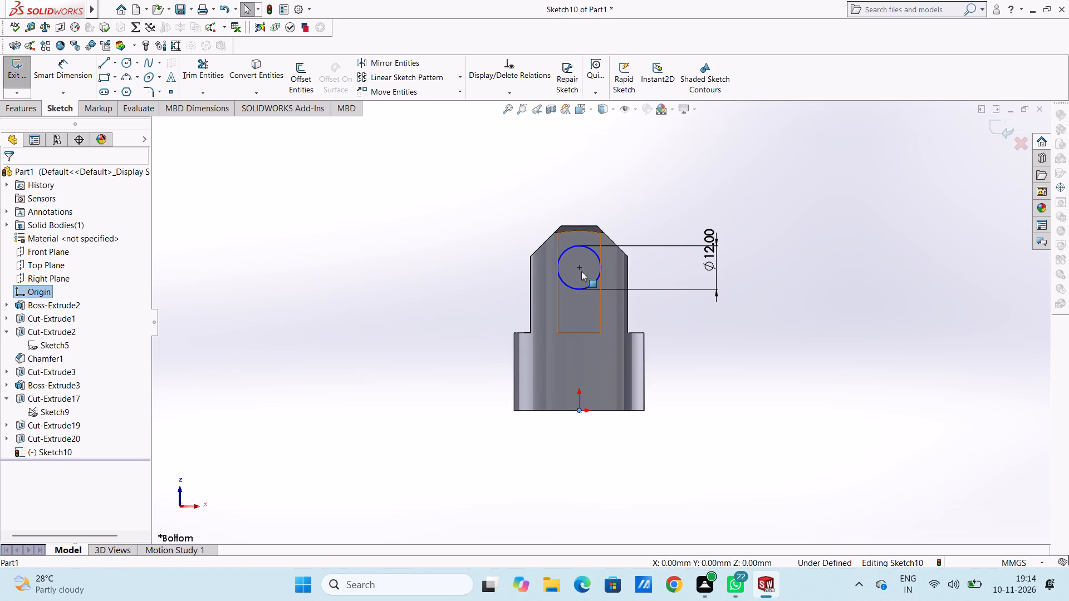
pyautogui.keyDown('ctrl'); pyautogui.click(580, 267); pyautogui.keyUp('ctrl')
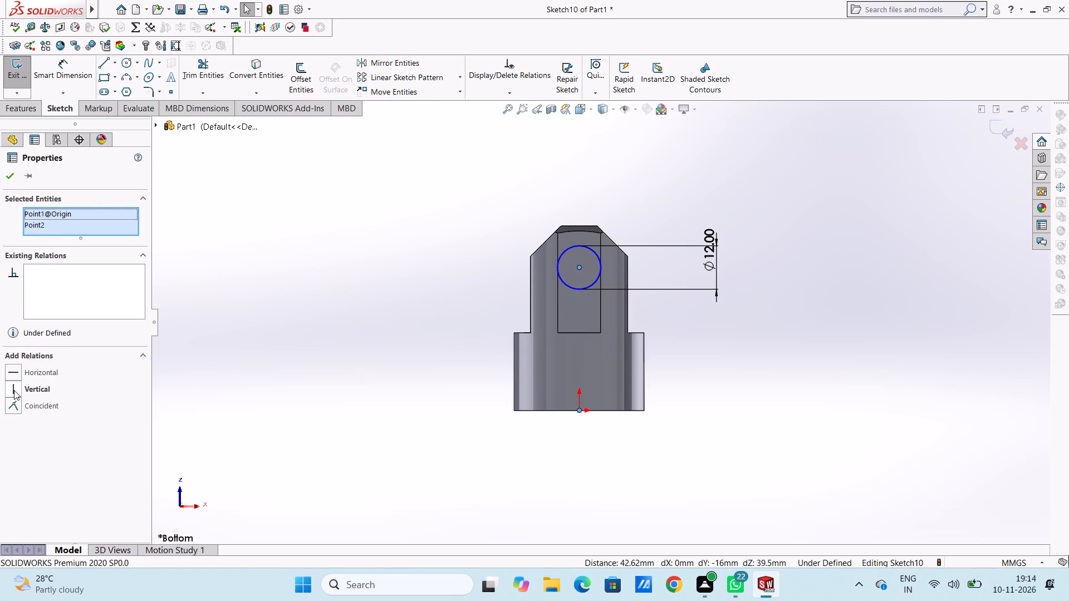
pyautogui.click(14, 390)
pyautogui.click(344, 322)
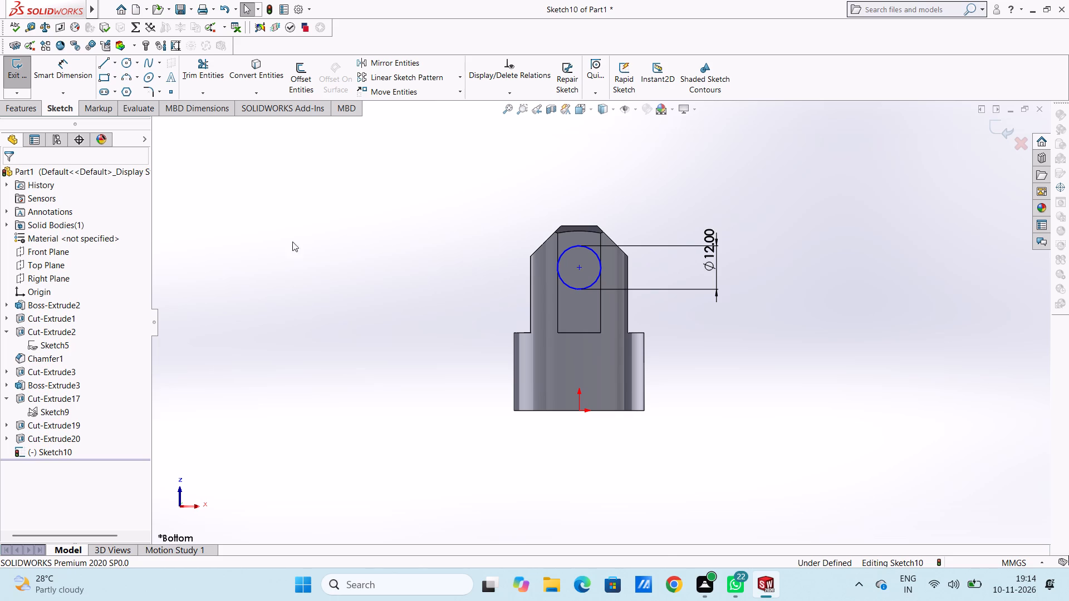
# Dimension the circle centre's distance from the prong's top edge, accepting the proposed value, and leave the dimension tool.
pyautogui.click(73, 71)
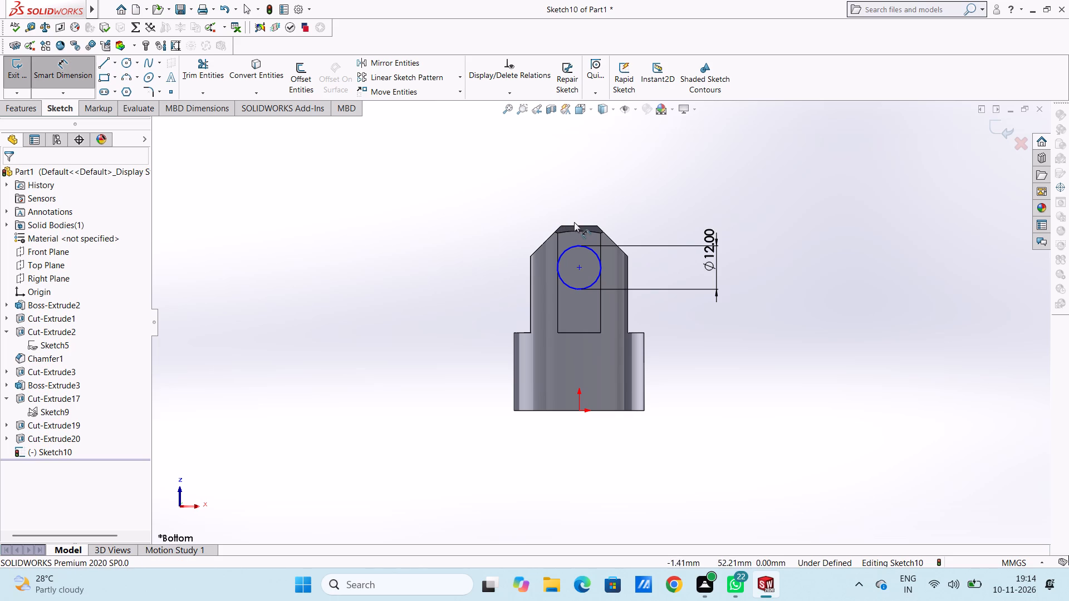
pyautogui.click(578, 225)
pyautogui.click(578, 267)
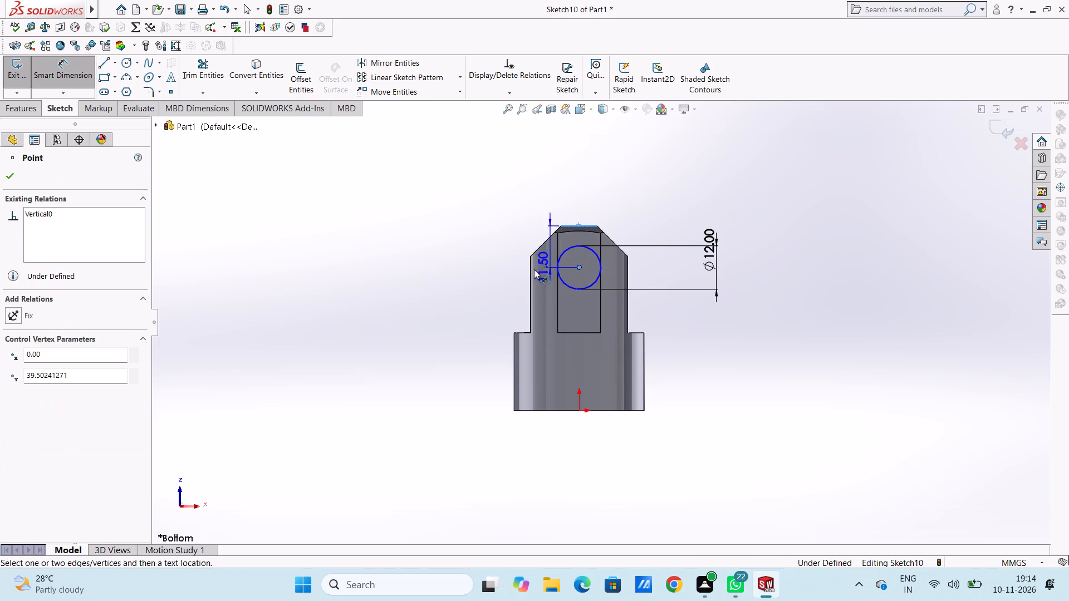
pyautogui.click(372, 247)
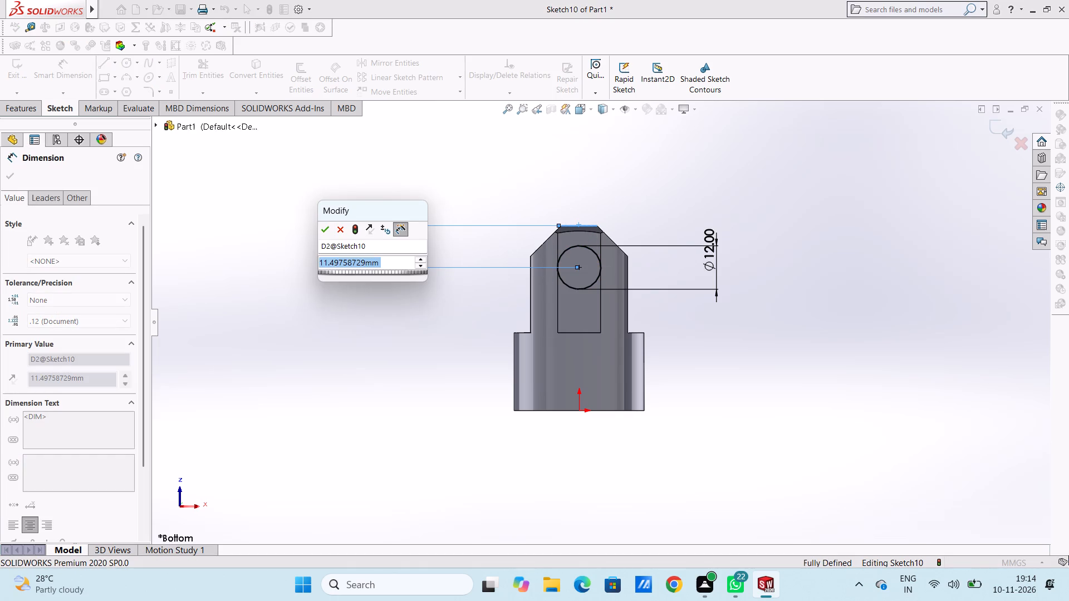
pyautogui.doubleClick(327, 235)
pyautogui.moveTo(487, 205); pyautogui.dragTo(512, 215, button='middle')
pyautogui.click(63, 72)
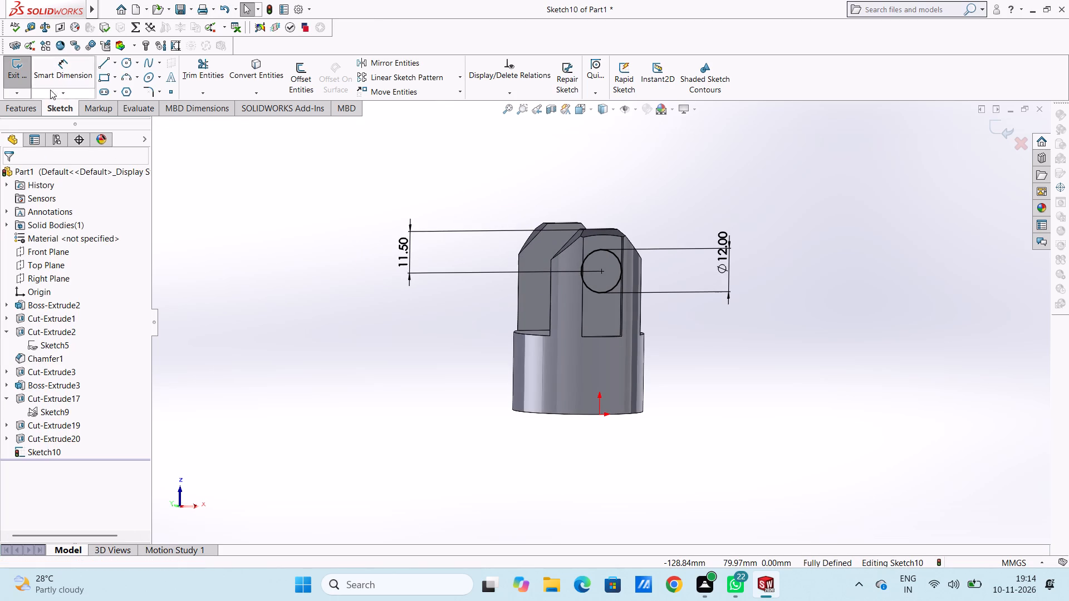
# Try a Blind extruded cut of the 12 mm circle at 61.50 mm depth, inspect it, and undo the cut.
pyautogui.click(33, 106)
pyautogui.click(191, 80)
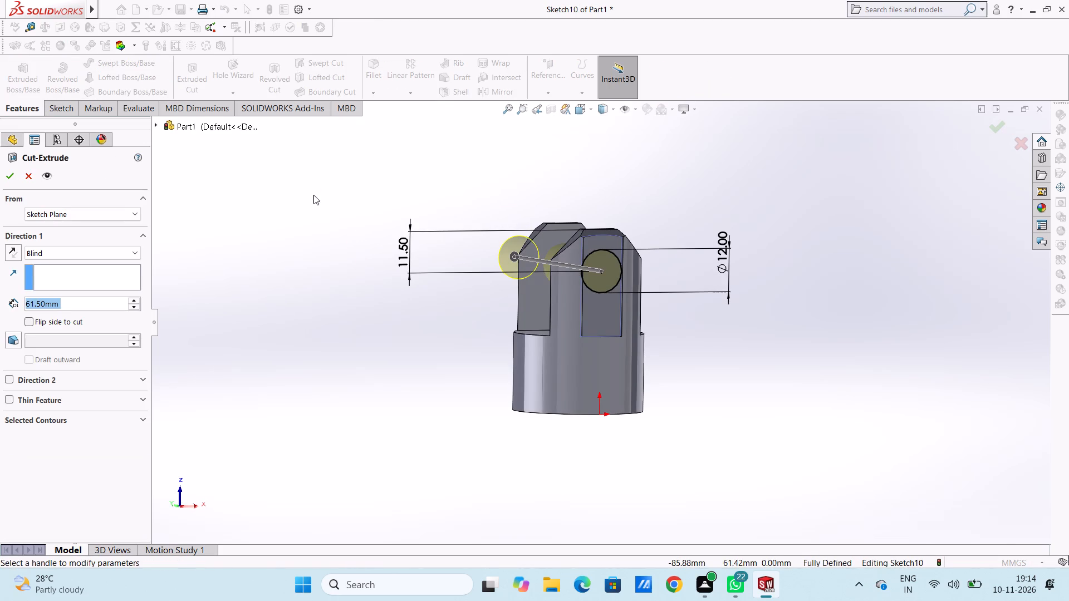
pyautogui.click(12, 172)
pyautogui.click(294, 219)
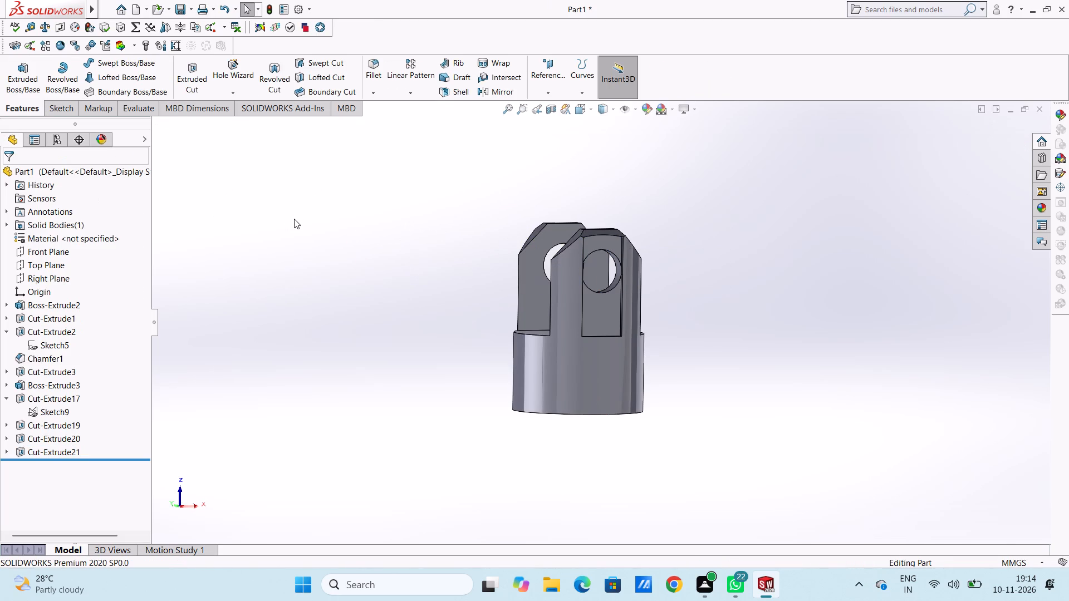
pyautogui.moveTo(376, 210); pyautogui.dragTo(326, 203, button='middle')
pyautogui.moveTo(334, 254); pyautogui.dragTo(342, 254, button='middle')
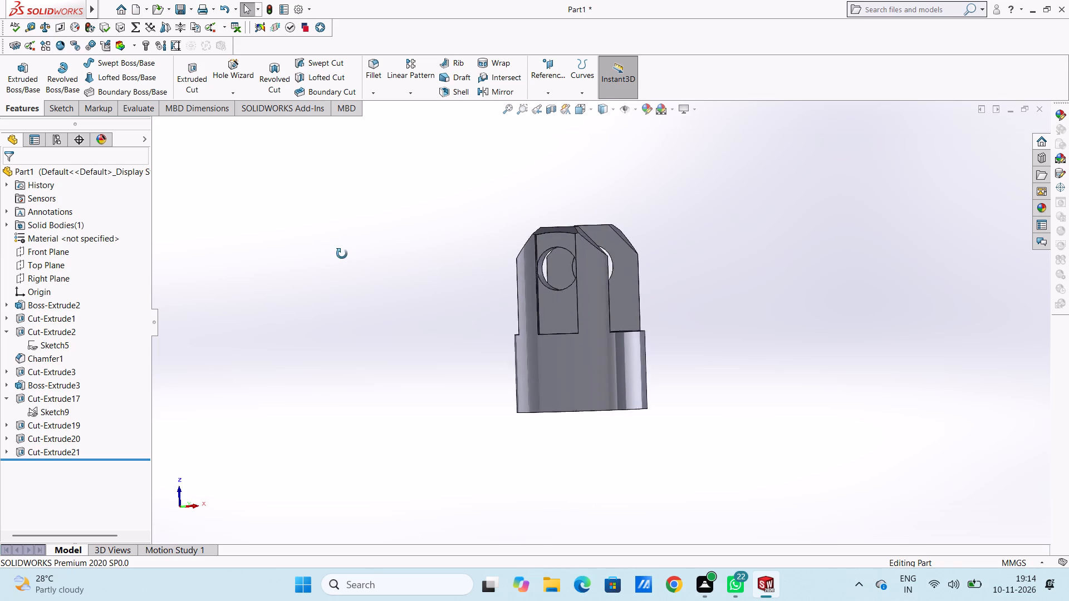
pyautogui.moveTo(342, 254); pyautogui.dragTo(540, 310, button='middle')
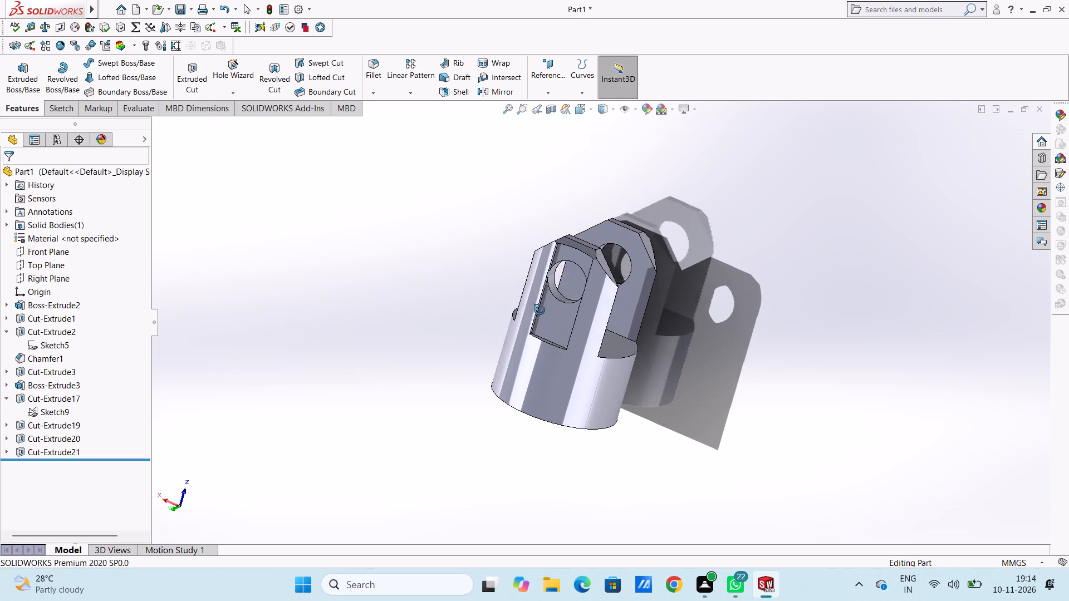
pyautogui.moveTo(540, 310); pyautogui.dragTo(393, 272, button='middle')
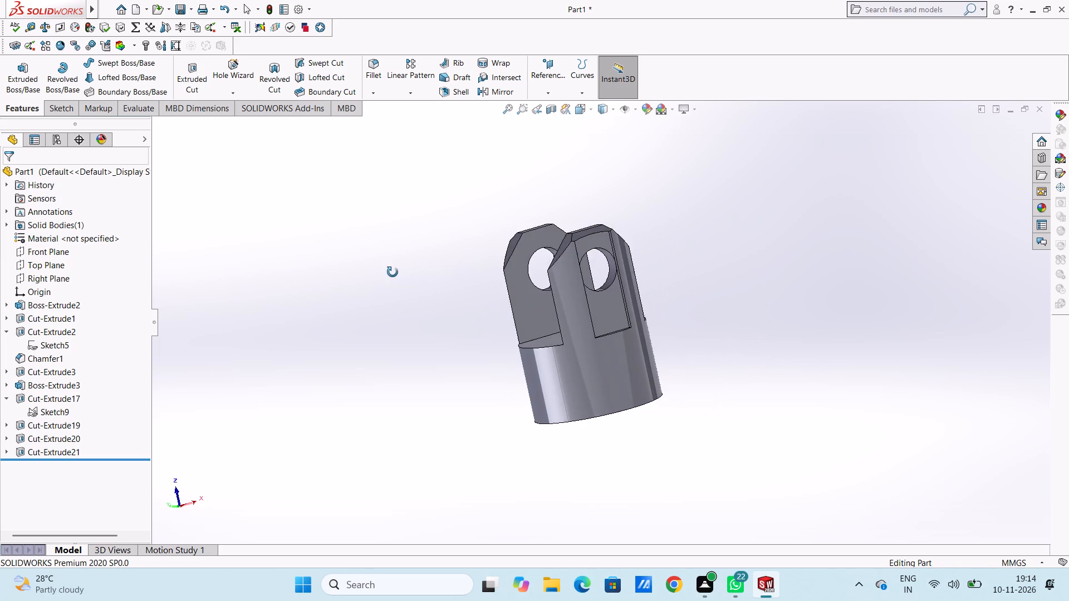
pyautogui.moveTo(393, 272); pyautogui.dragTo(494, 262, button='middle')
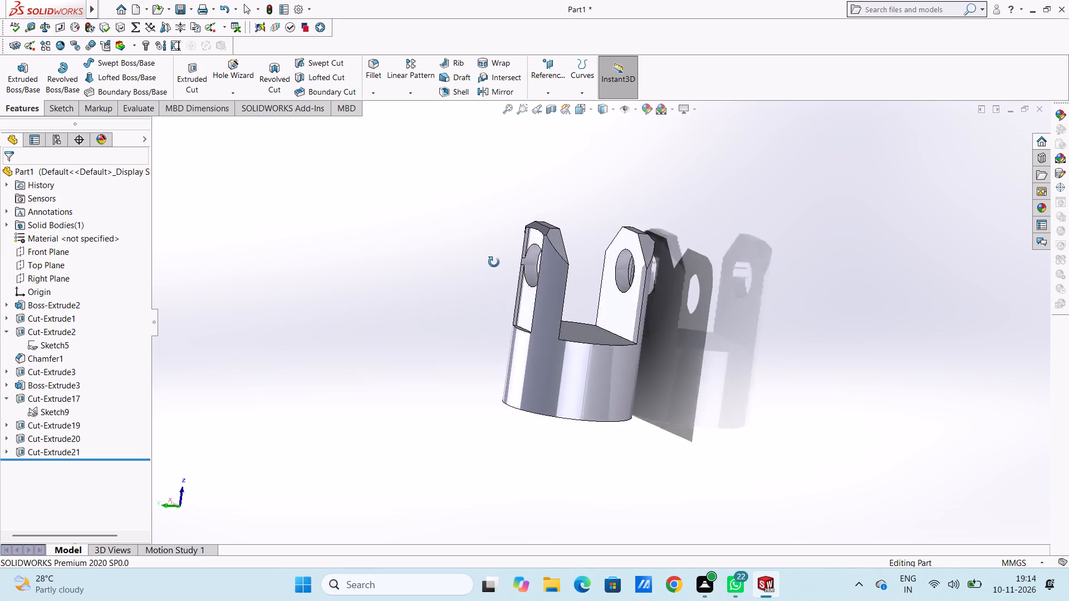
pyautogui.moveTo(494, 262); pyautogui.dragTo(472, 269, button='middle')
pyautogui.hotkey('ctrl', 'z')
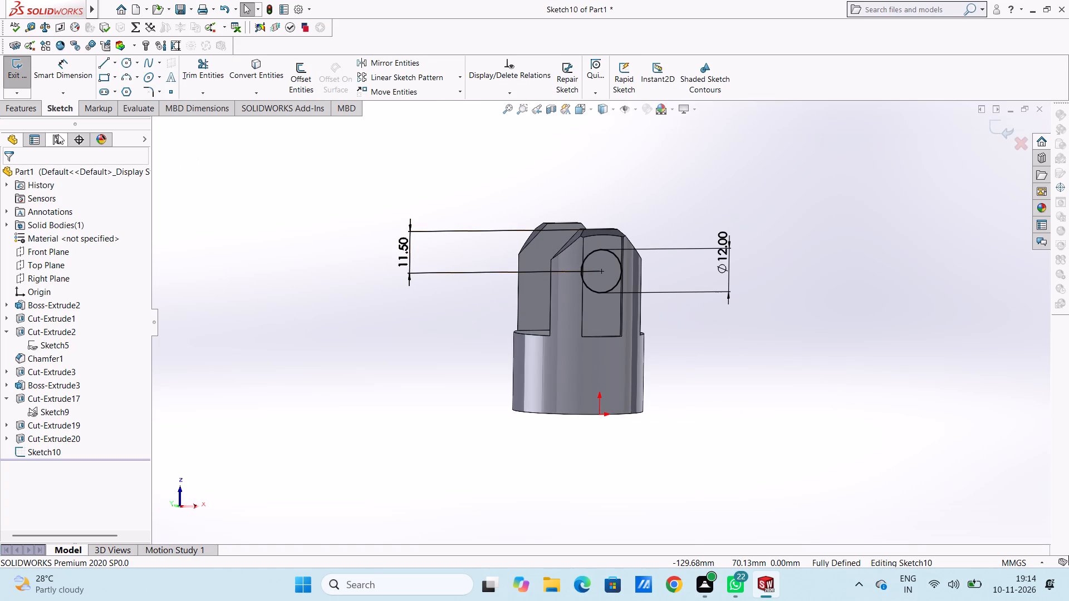
# Extrude-cut the 12 mm circle with the Up To Surface end condition, ending at the opposite prong's outer flat face.
pyautogui.click(27, 112)
pyautogui.click(197, 75)
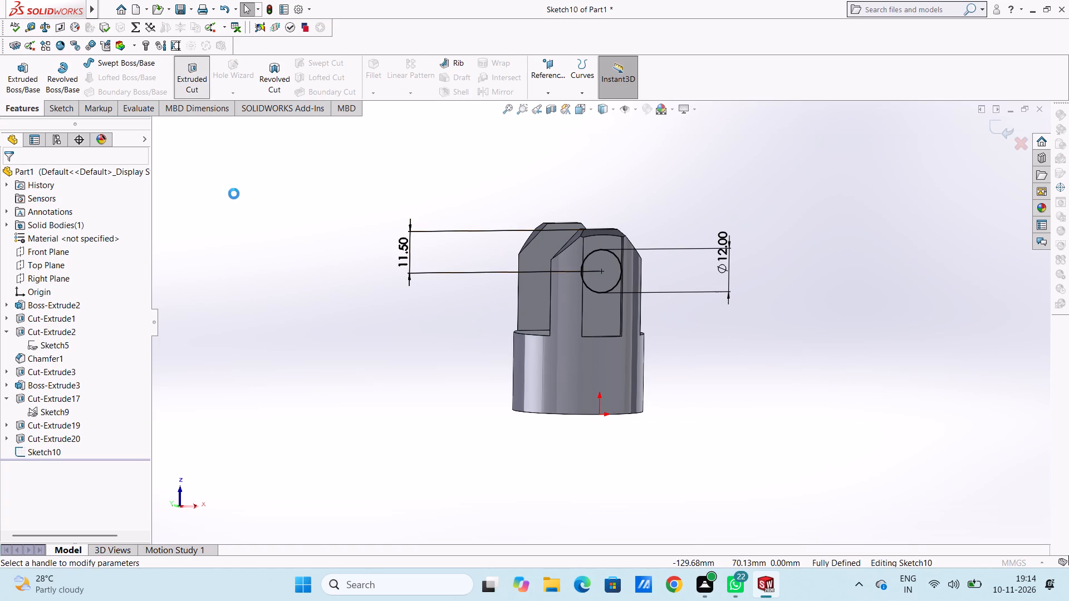
pyautogui.click(123, 256)
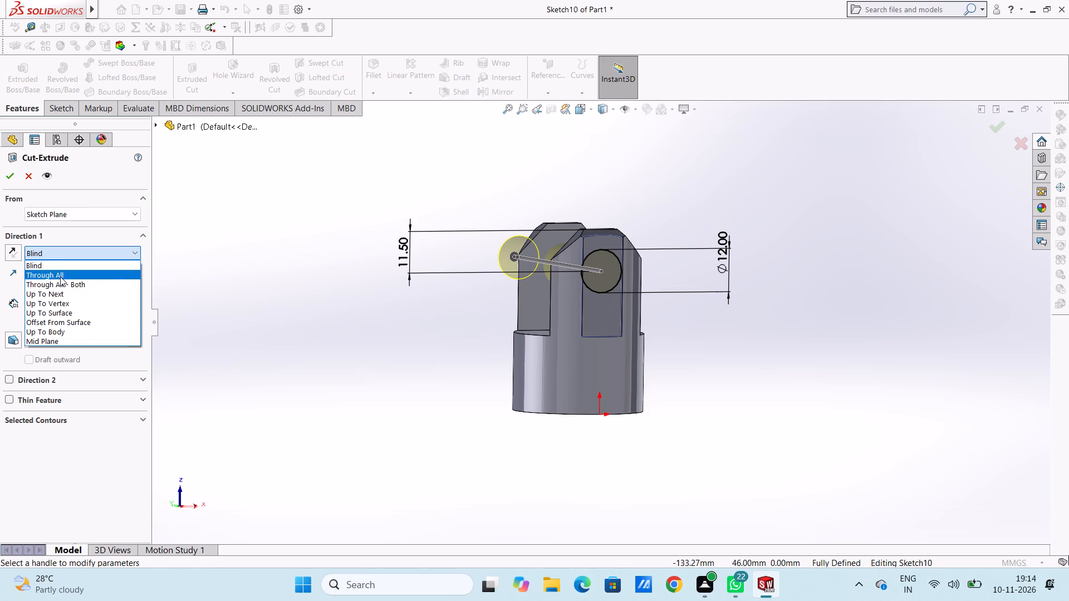
pyautogui.click(61, 313)
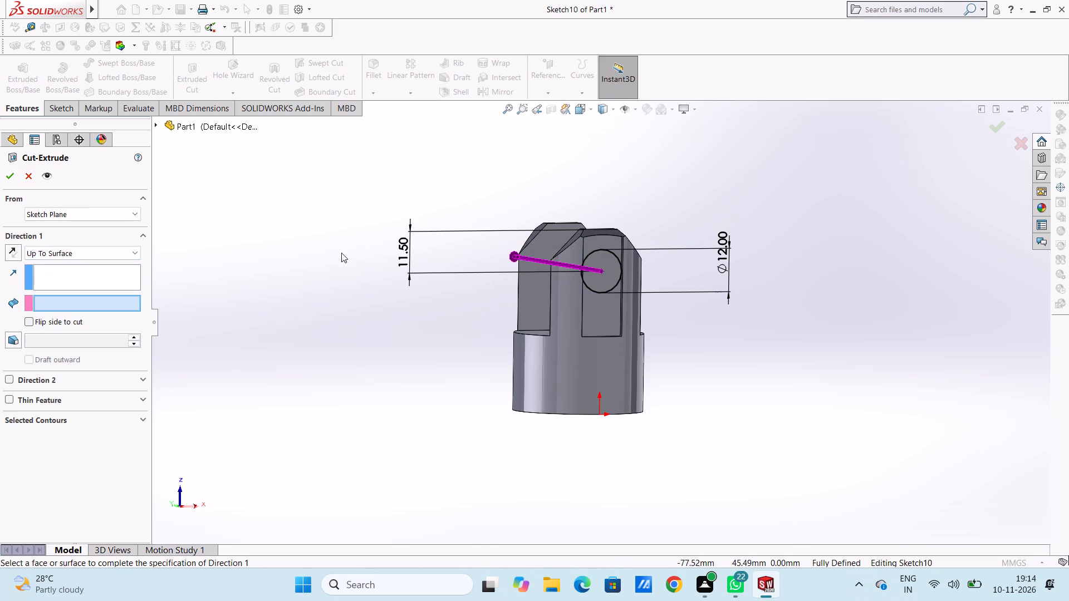
pyautogui.moveTo(344, 255); pyautogui.dragTo(462, 311, button='middle')
pyautogui.scroll(-4, 673, 216)
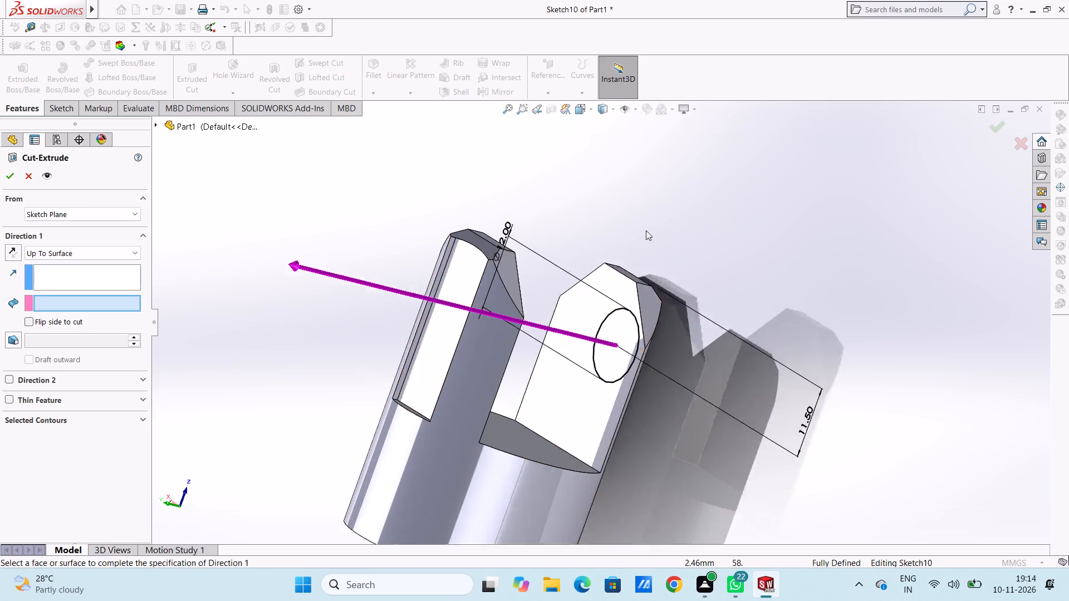
pyautogui.scroll(-1, 646, 230)
pyautogui.click(372, 292)
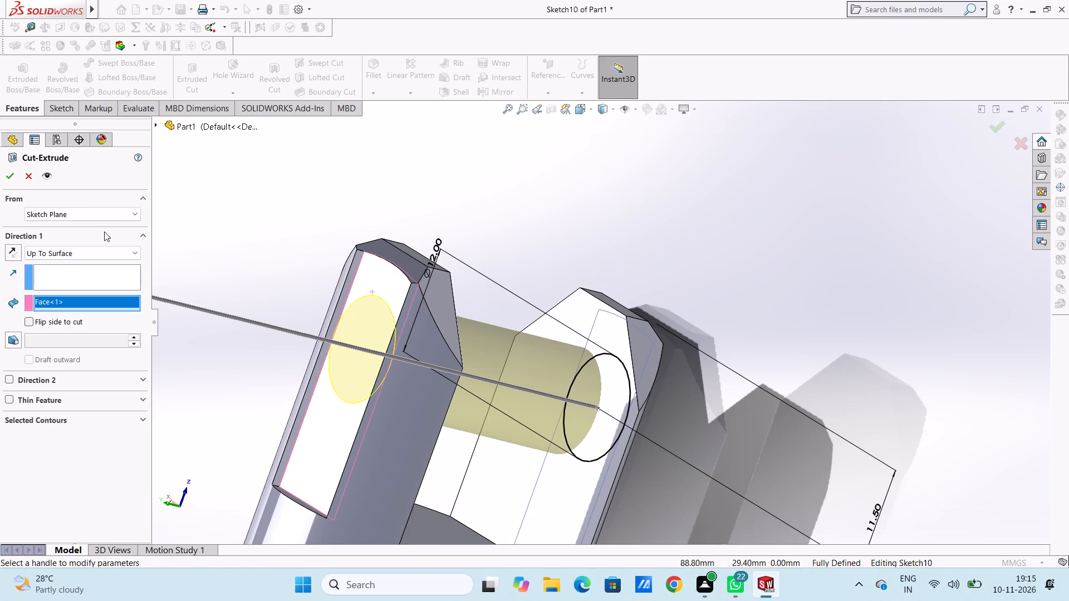
pyautogui.click(7, 179)
pyautogui.click(318, 230)
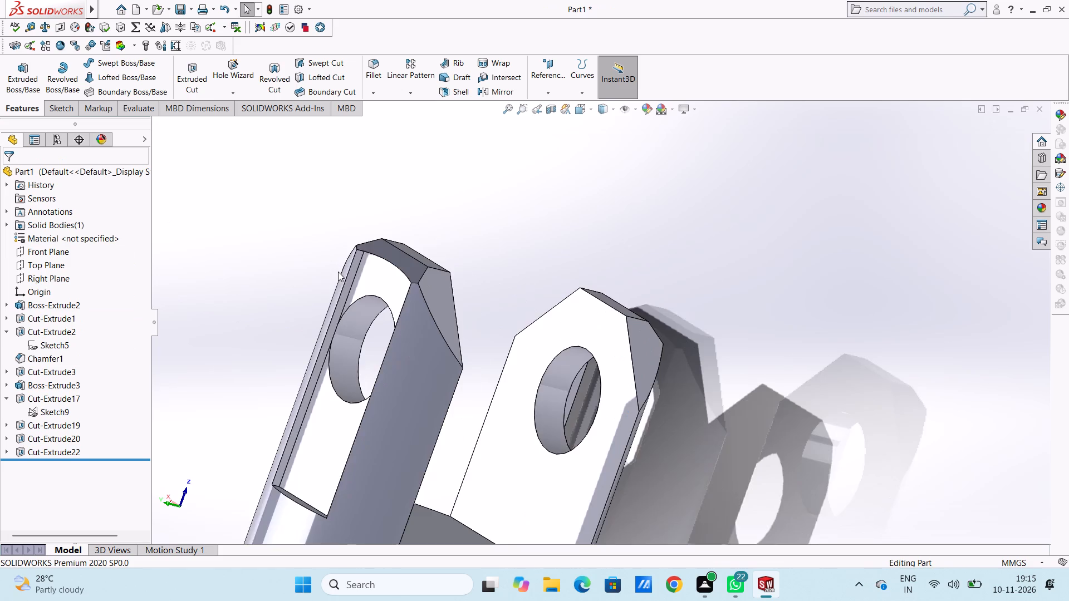
# Examine the cross-holes and the shape of both prongs from all sides, including the isometric view.
pyautogui.scroll(4, 338, 272)
pyautogui.moveTo(383, 328); pyautogui.dragTo(312, 309, button='middle')
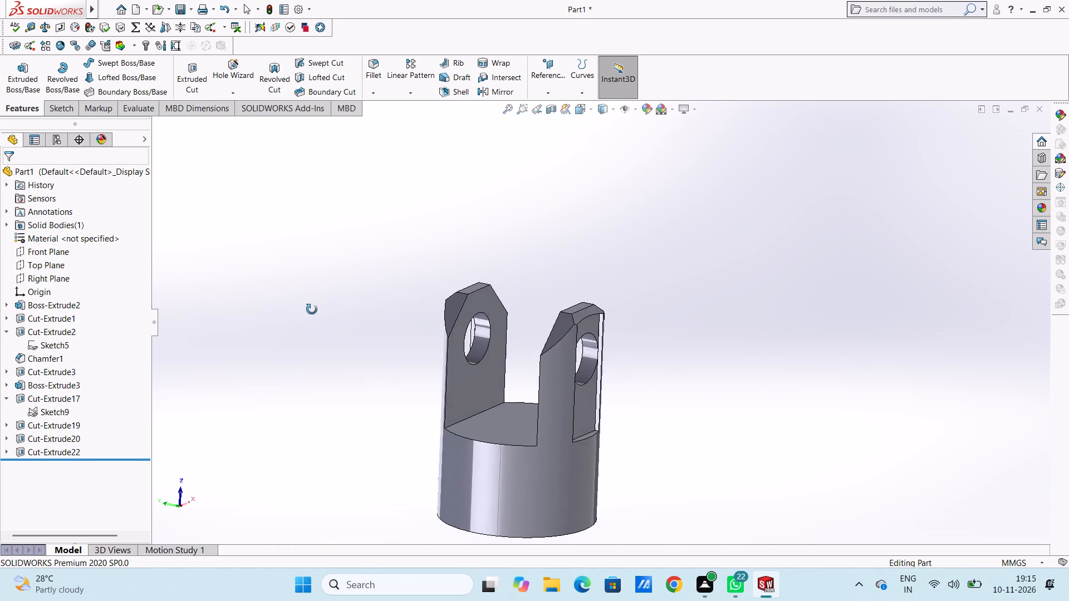
pyautogui.moveTo(312, 309); pyautogui.dragTo(394, 321, button='middle')
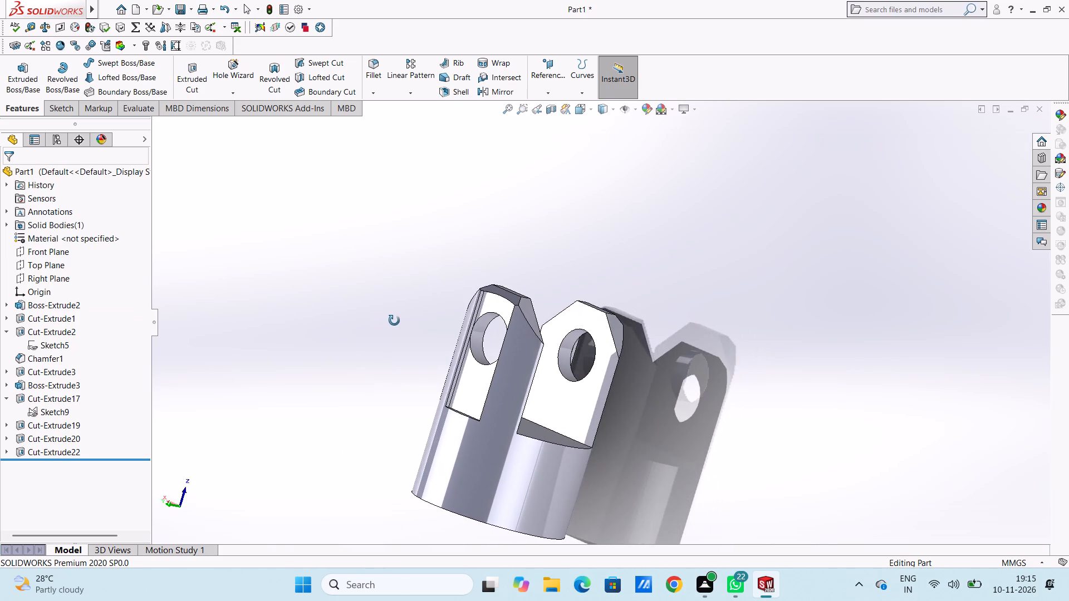
pyautogui.moveTo(394, 321); pyautogui.dragTo(310, 316, button='middle')
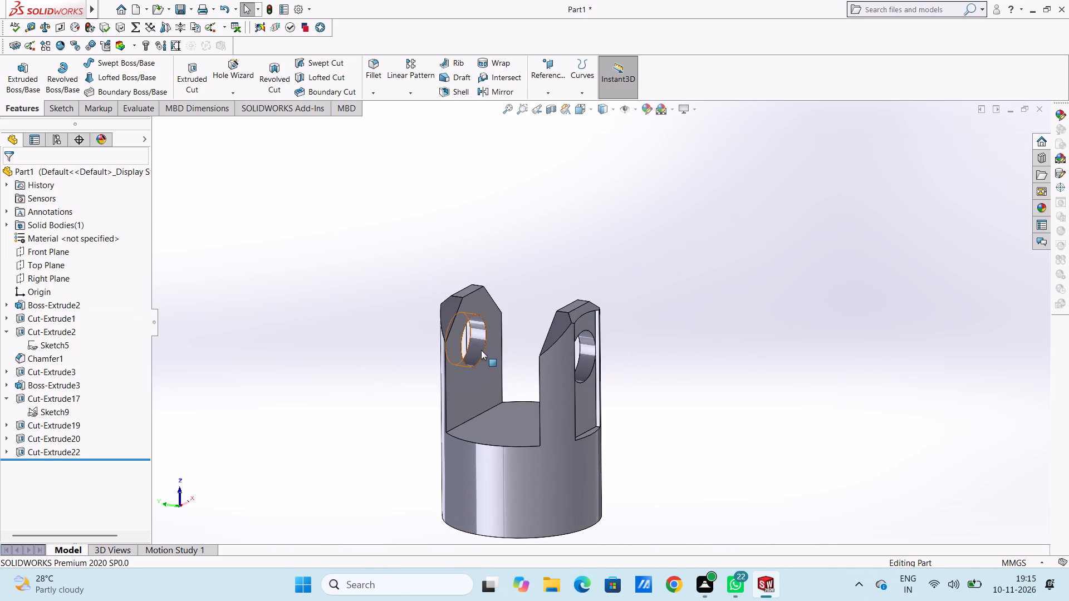
pyautogui.moveTo(481, 349); pyautogui.dragTo(433, 346, button='middle')
pyautogui.moveTo(388, 366); pyautogui.dragTo(413, 334, button='middle')
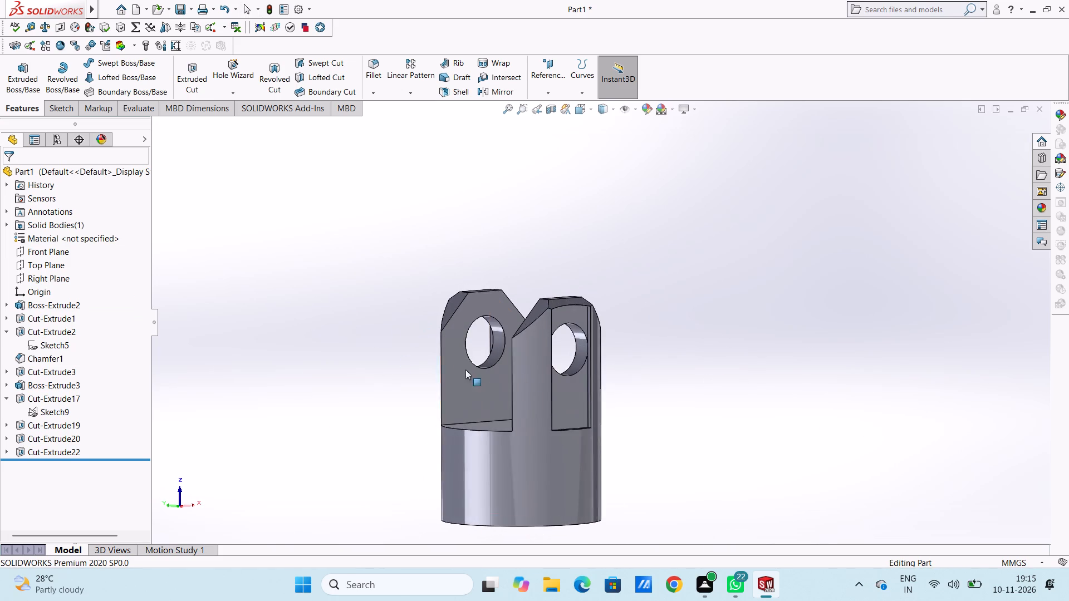
pyautogui.scroll(5, 522, 375)
pyautogui.scroll(-3, 571, 392)
pyautogui.moveTo(634, 280); pyautogui.dragTo(673, 312, button='middle')
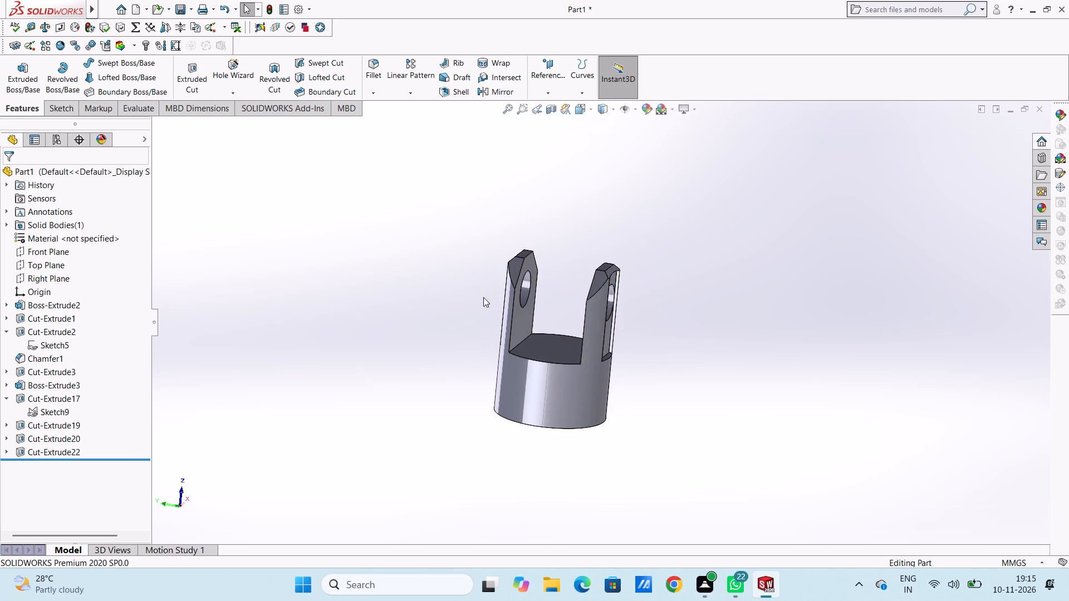
pyautogui.moveTo(428, 275); pyautogui.dragTo(410, 268, button='middle')
pyautogui.moveTo(472, 324); pyautogui.dragTo(439, 313, button='middle')
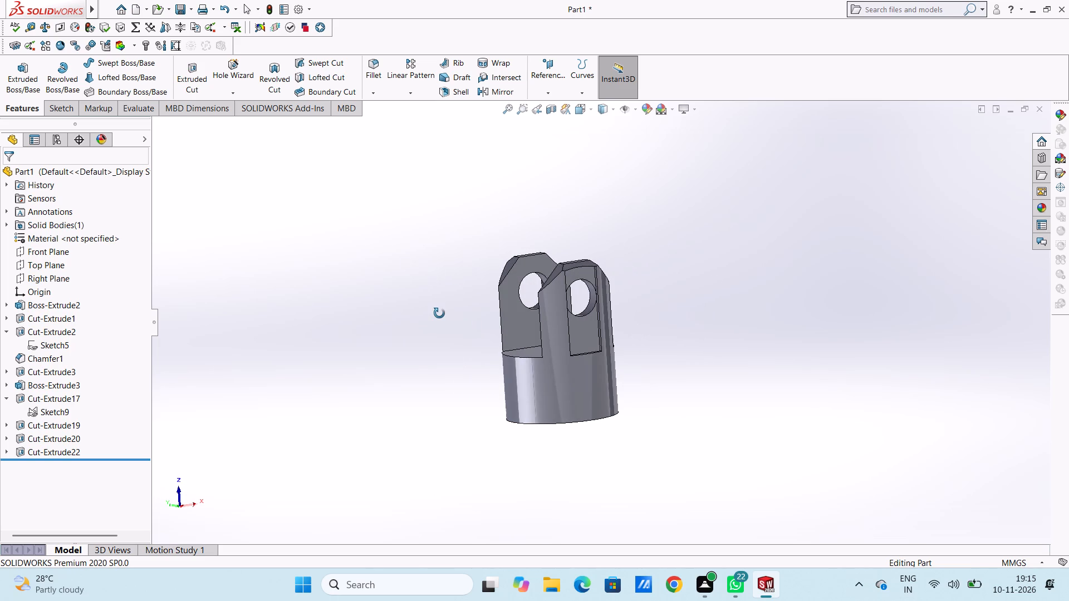
pyautogui.moveTo(439, 313); pyautogui.dragTo(440, 313, button='middle')
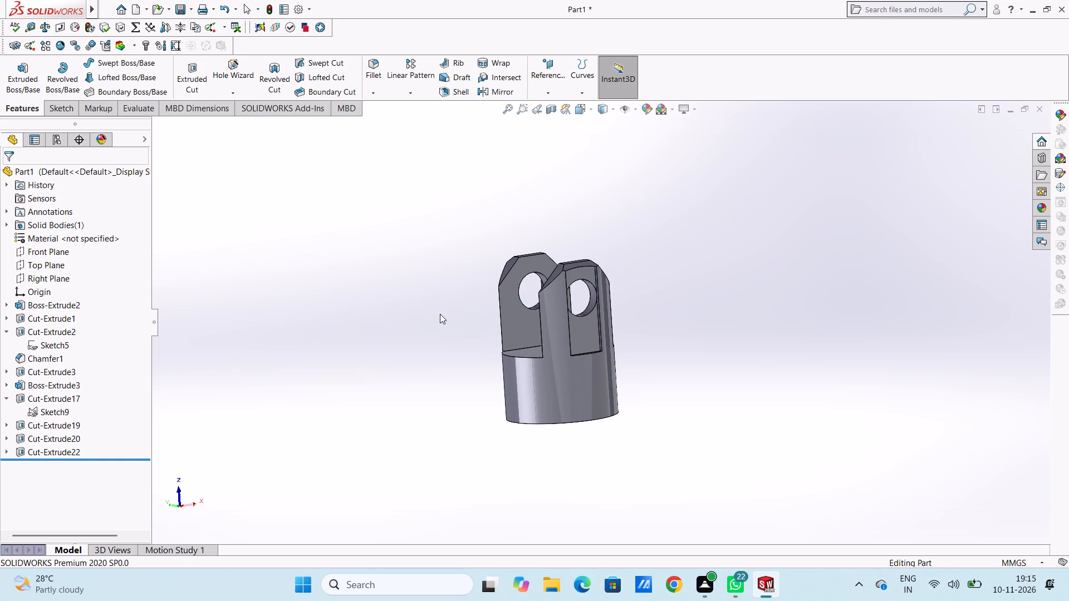
pyautogui.moveTo(443, 320); pyautogui.dragTo(563, 338, button='middle')
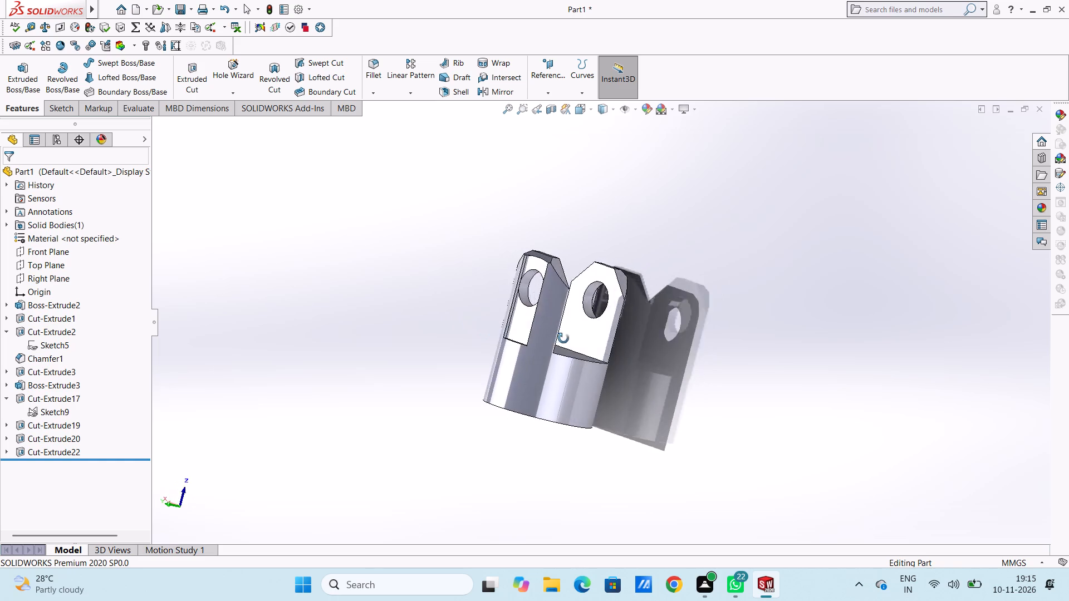
pyautogui.moveTo(563, 338); pyautogui.dragTo(636, 376, button='middle')
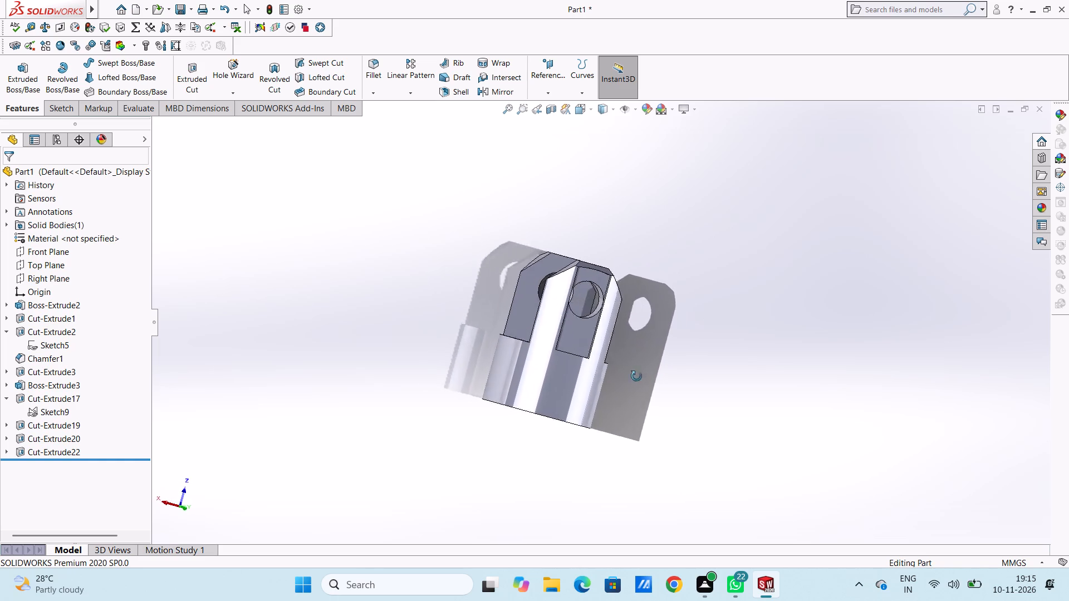
pyautogui.moveTo(636, 376); pyautogui.dragTo(457, 334, button='middle')
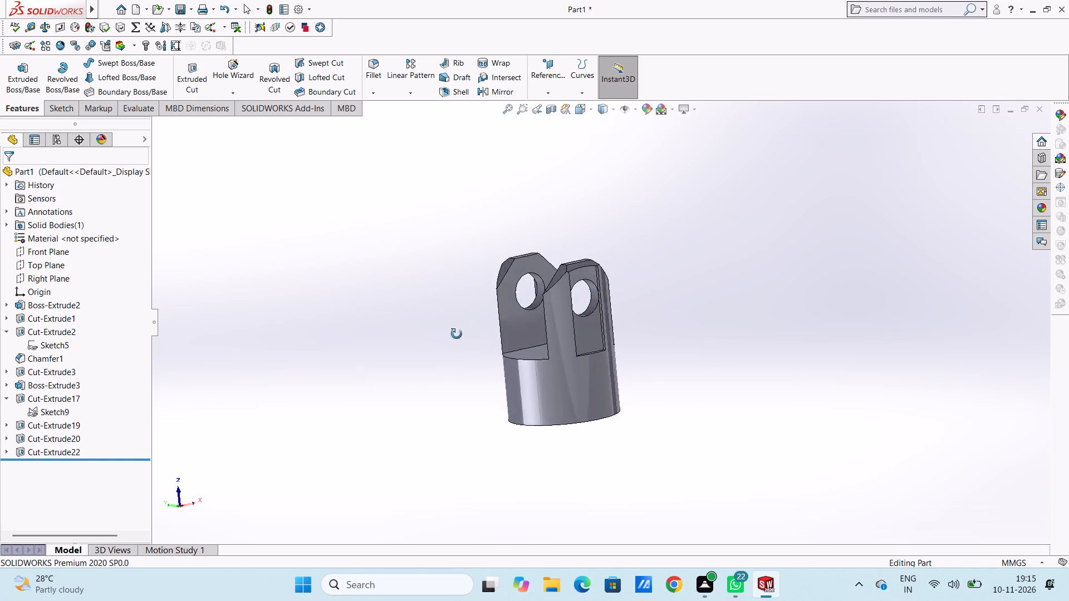
pyautogui.moveTo(457, 334); pyautogui.dragTo(301, 344, button='middle')
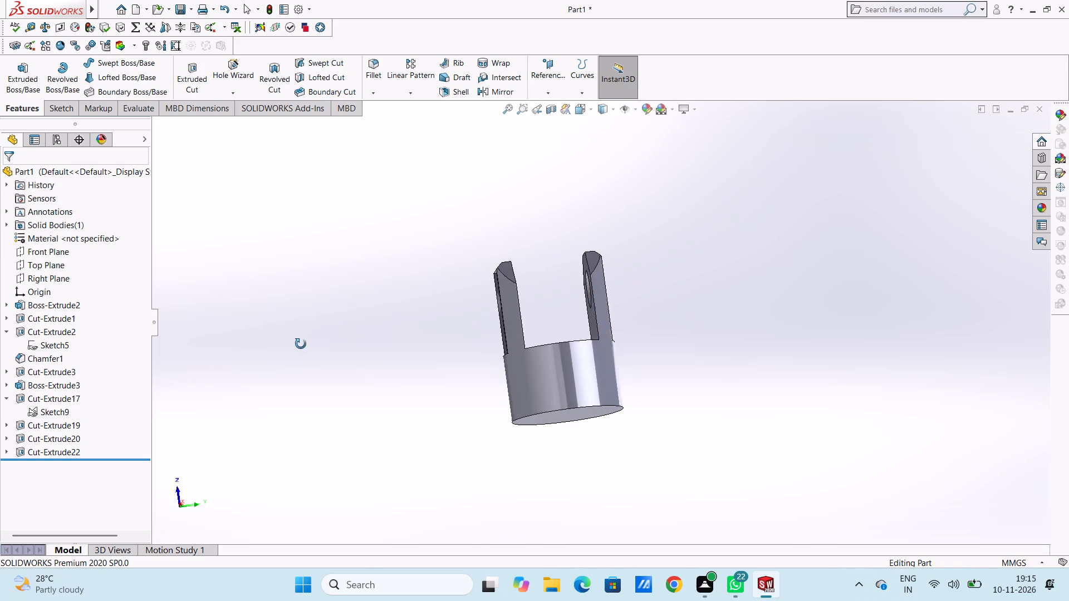
pyautogui.moveTo(301, 344); pyautogui.dragTo(447, 344, button='middle')
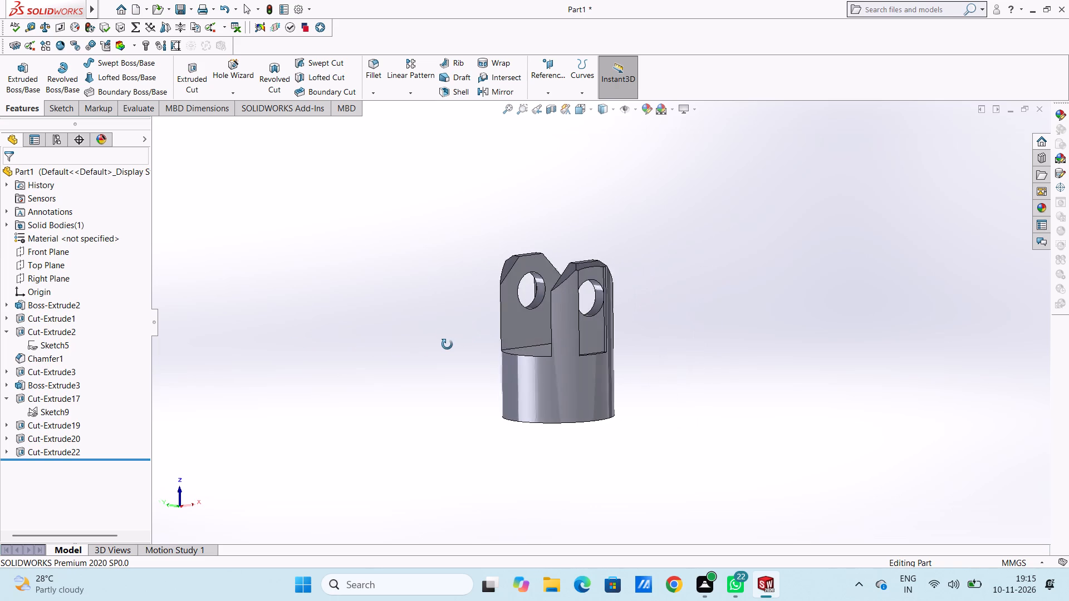
pyautogui.moveTo(447, 344); pyautogui.dragTo(445, 346, button='middle')
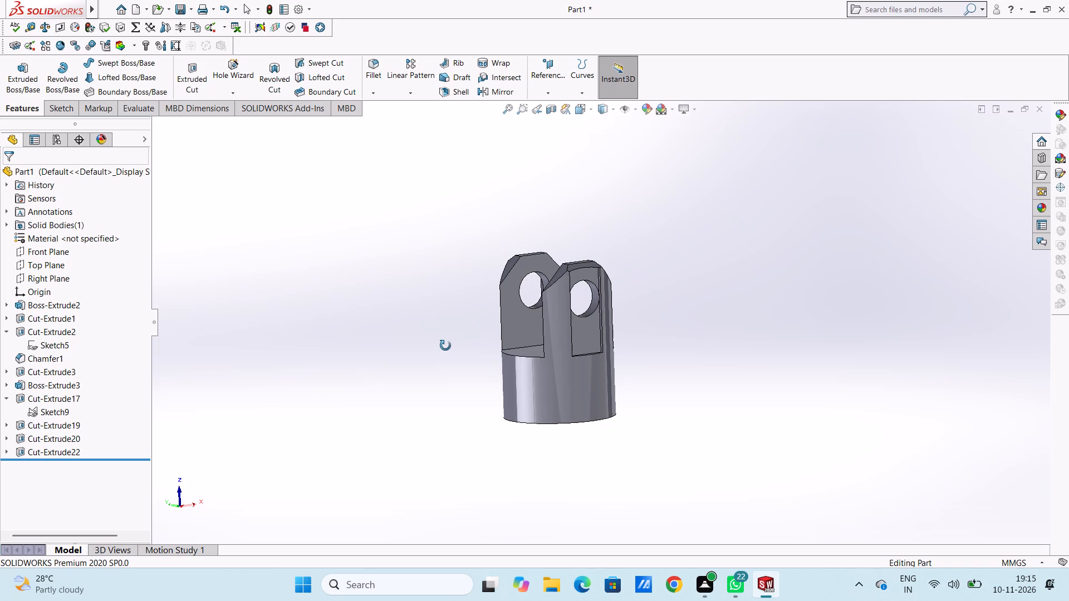
pyautogui.moveTo(445, 346); pyautogui.dragTo(560, 340, button='middle')
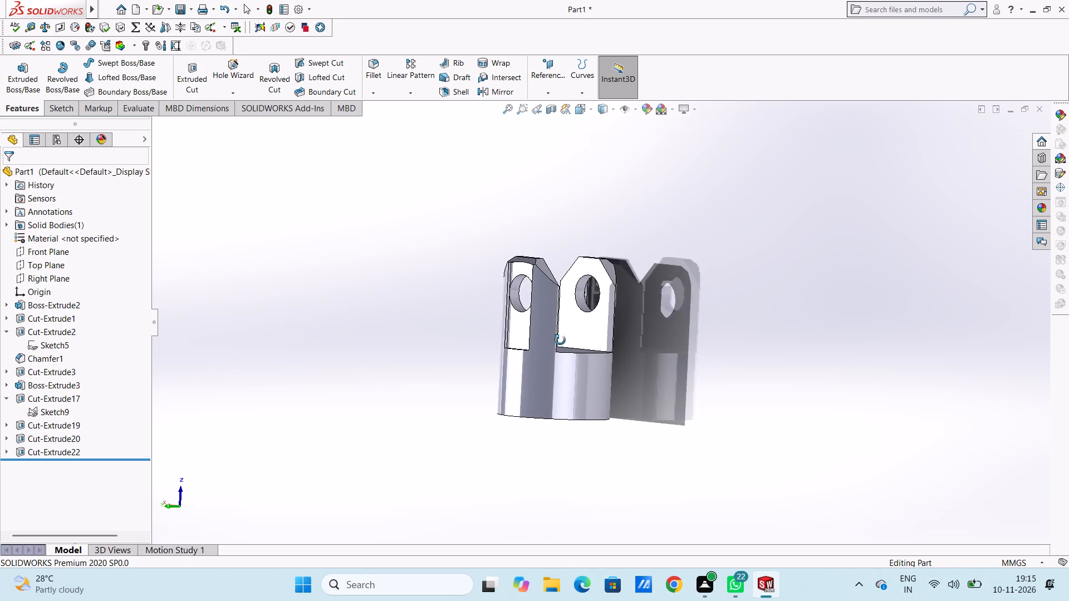
pyautogui.moveTo(560, 340); pyautogui.dragTo(540, 338, button='middle')
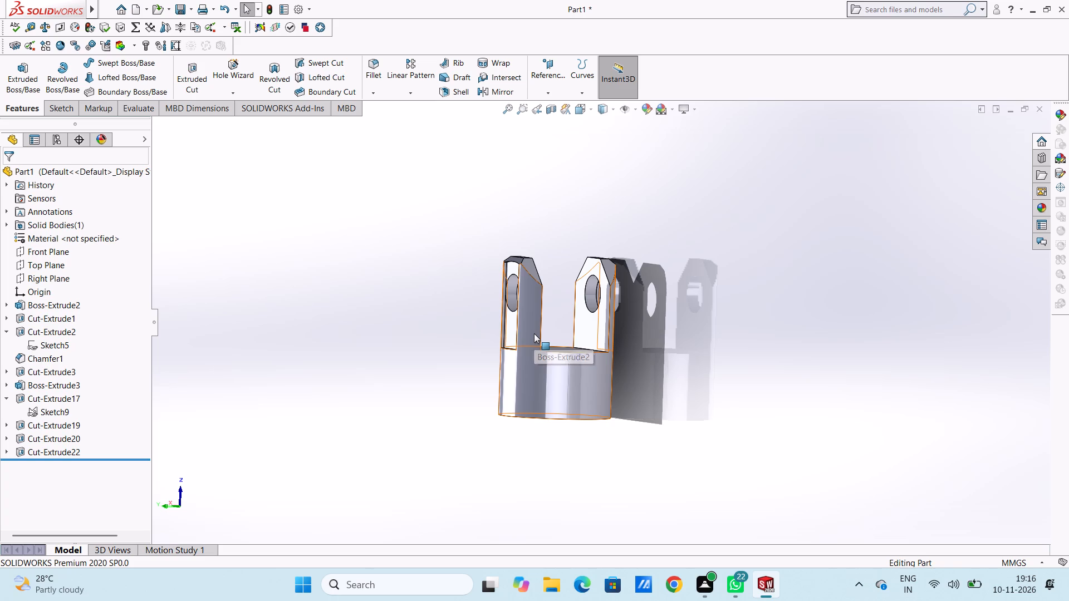
pyautogui.hotkey('ctrl', '7')
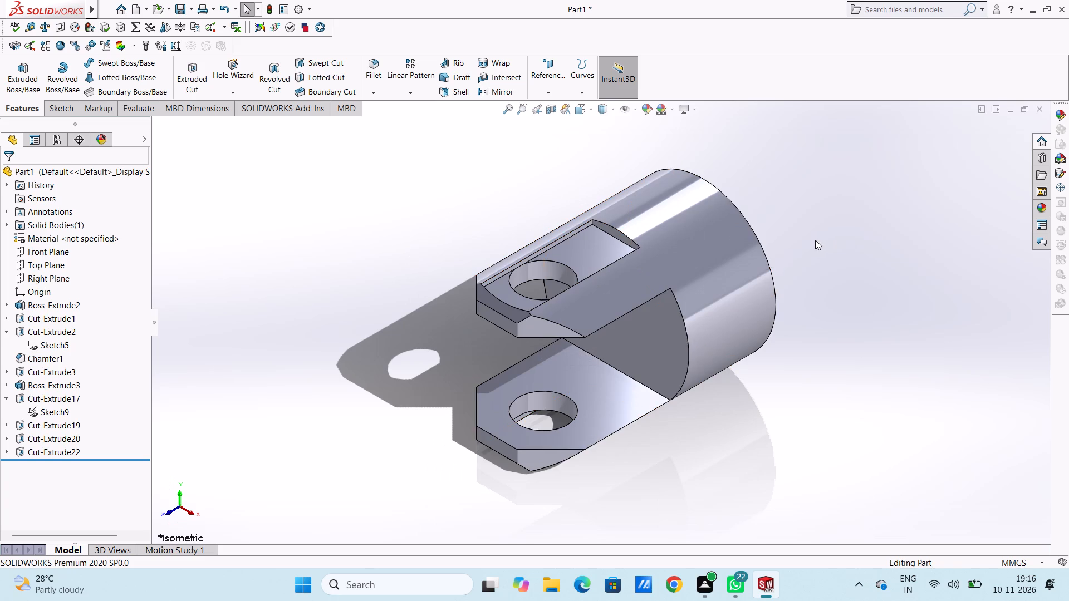
pyautogui.scroll(5, 815, 240)
pyautogui.scroll(-3, 710, 242)
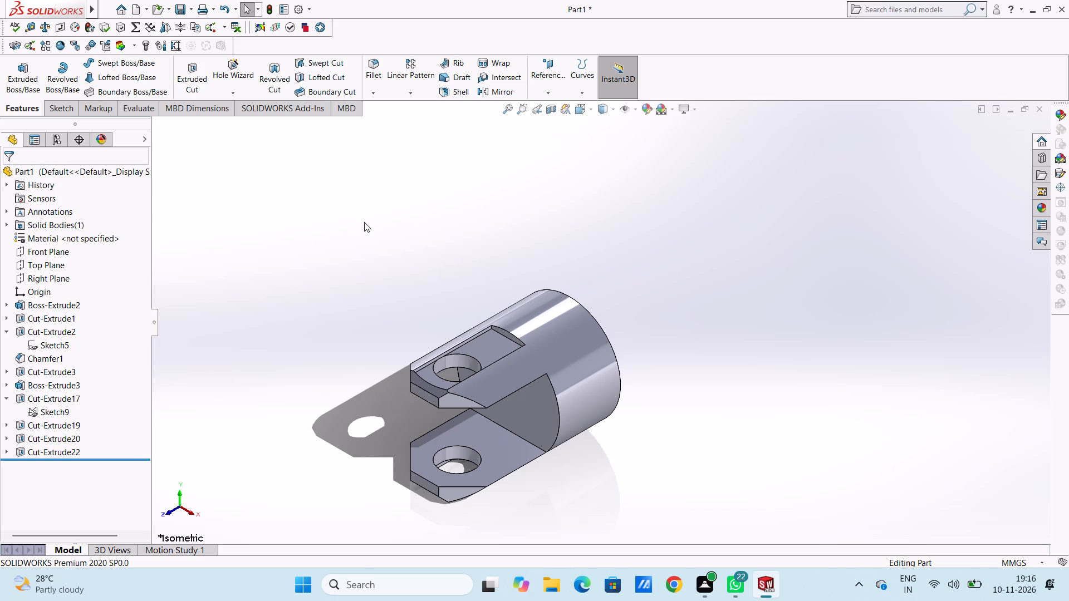
# Start a new sketch on the Top Plane and view the part from the bottom.
pyautogui.click(48, 267)
pyautogui.click(58, 250)
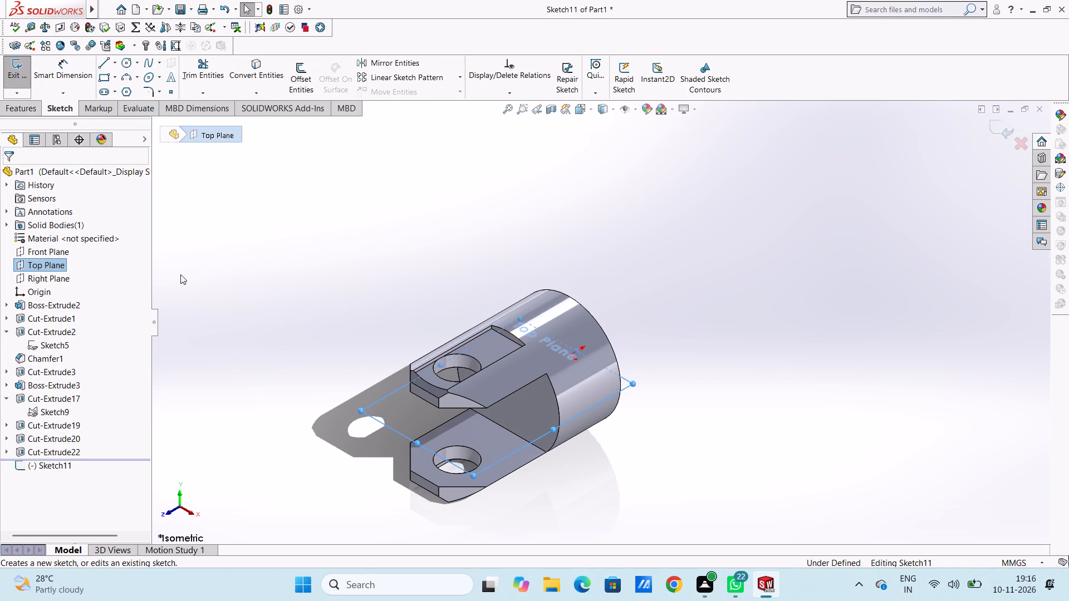
pyautogui.click(344, 265)
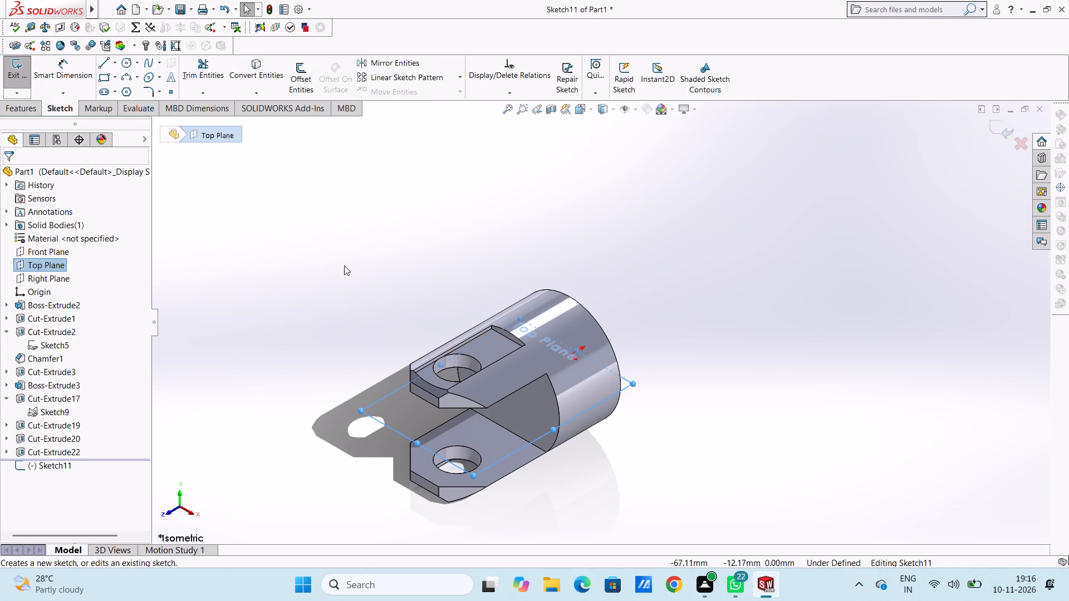
pyautogui.hotkey('ctrl', '6')
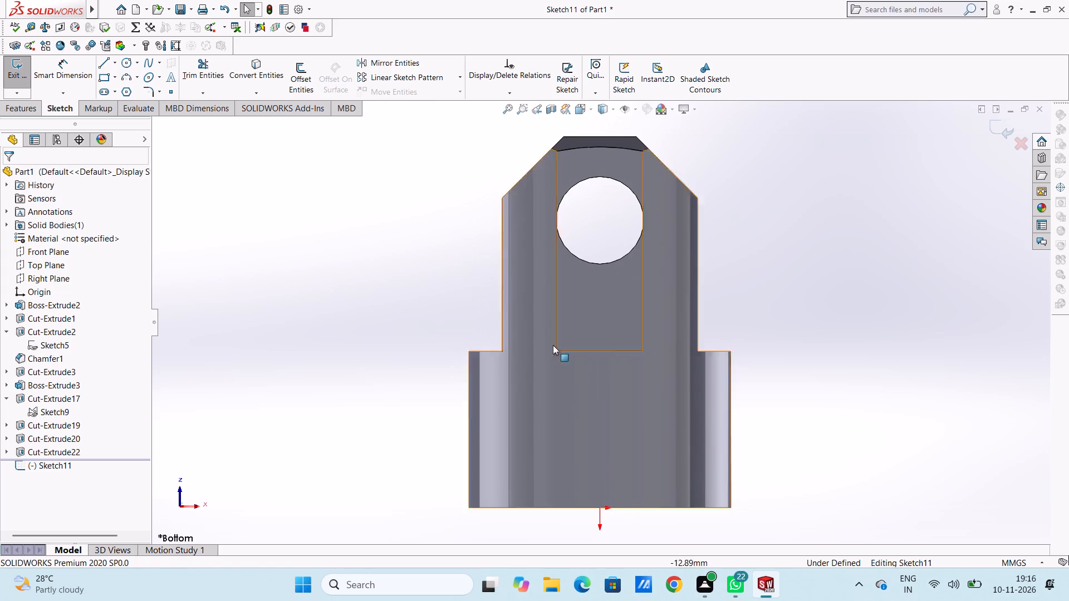
pyautogui.scroll(5, 630, 377)
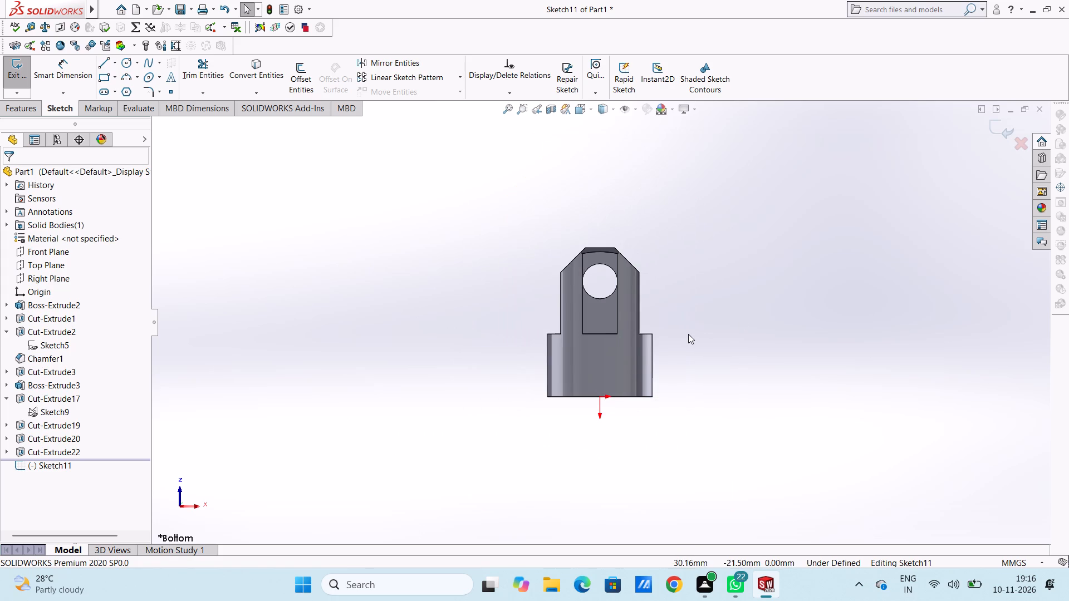
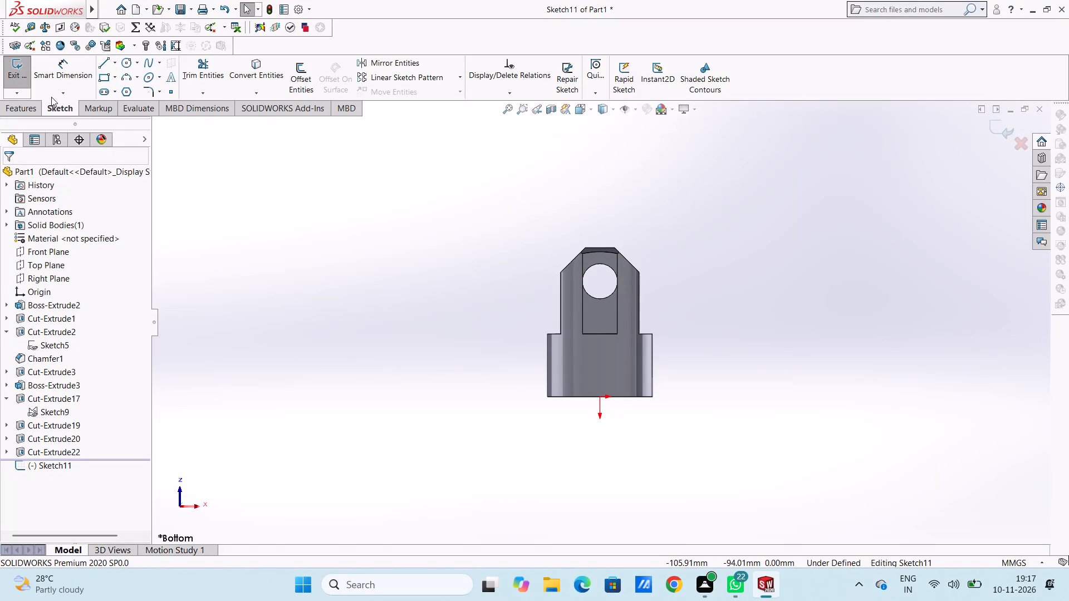
# Draw an 8 mm vertical line from the origin up into the part along its centre axis.
pyautogui.click(101, 66)
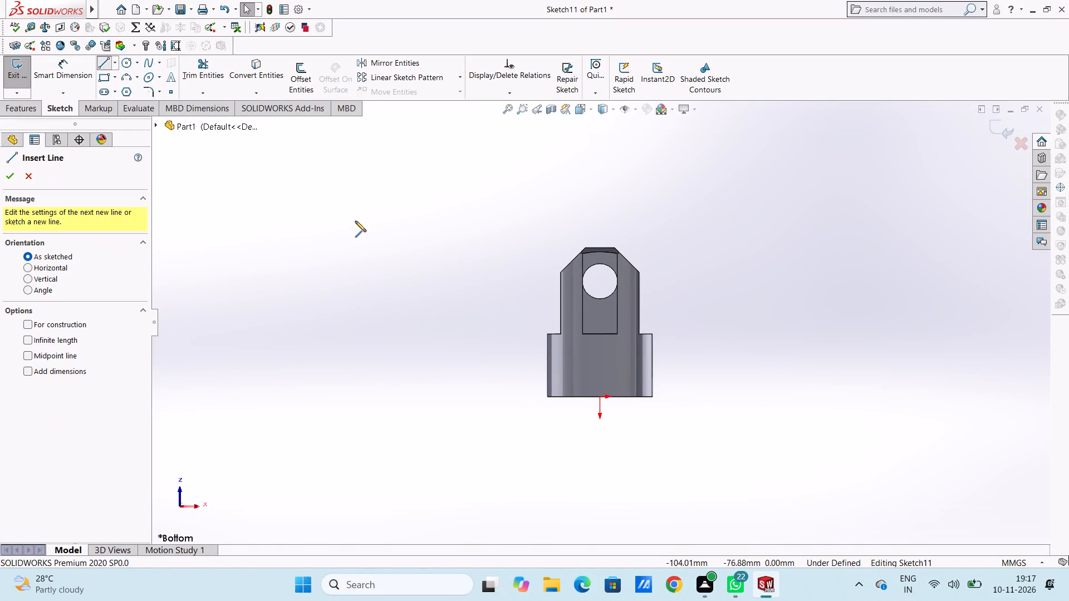
pyautogui.click(601, 400)
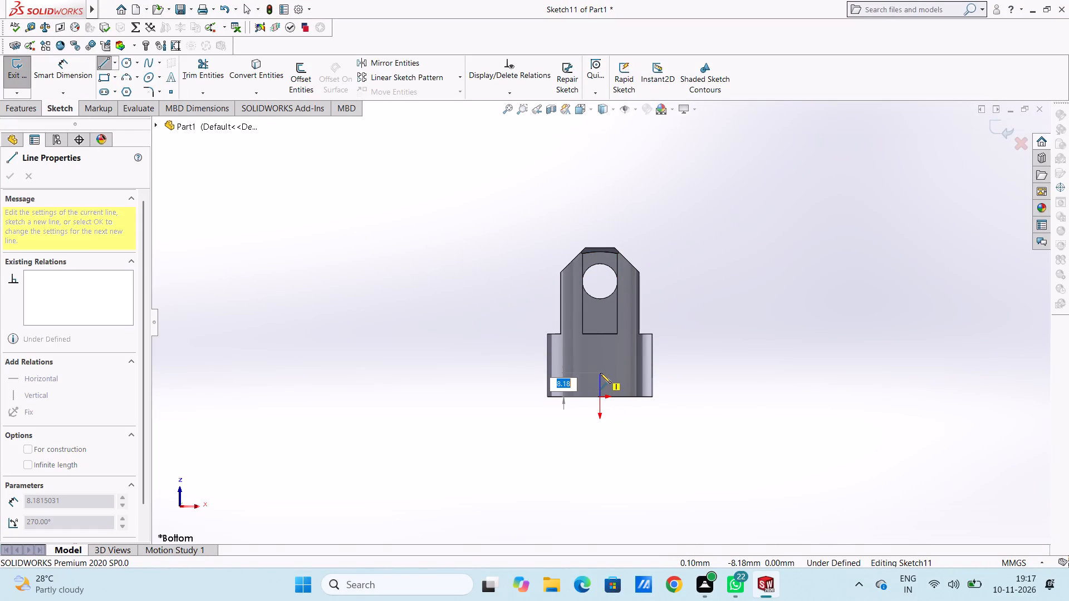
pyautogui.press('8')
pyautogui.press('Return')
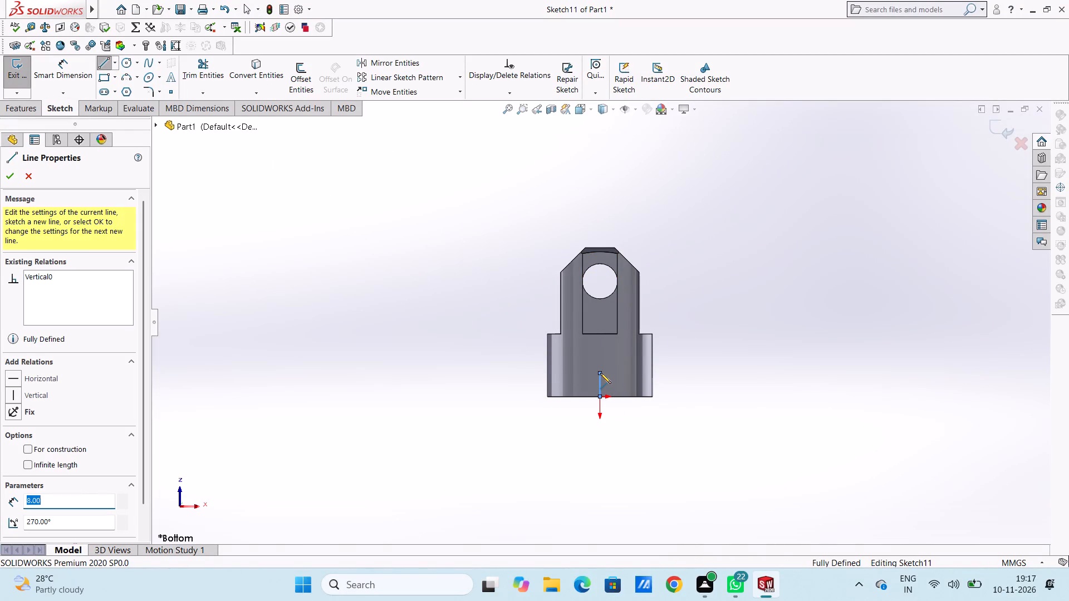
pyautogui.rightClick(776, 224)
pyautogui.click(788, 230)
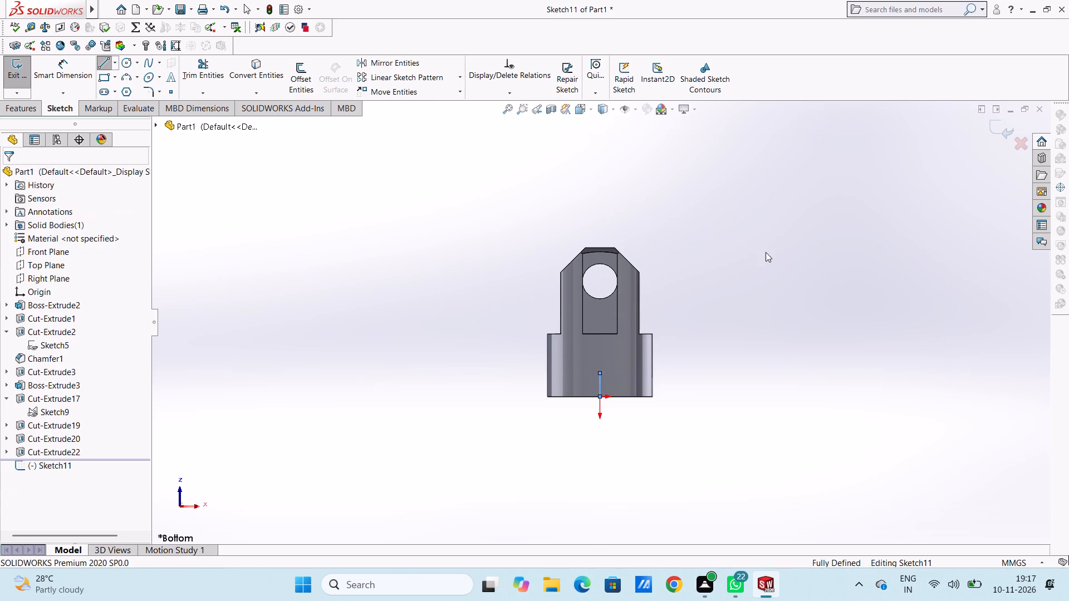
pyautogui.click(764, 254)
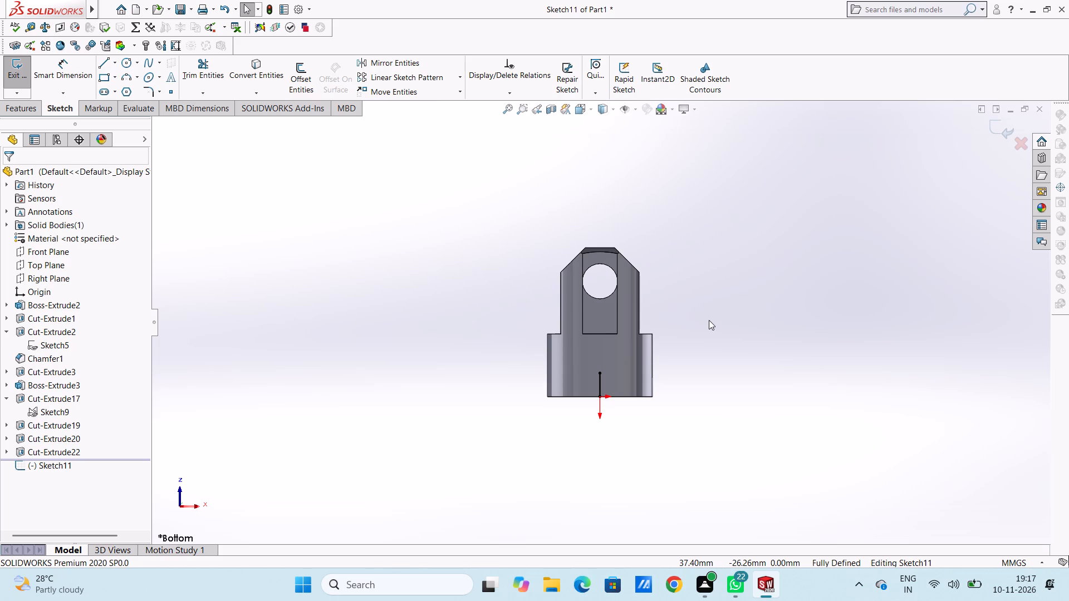
# Draw a second vertical line of 6.5 mm continuing upward from the top end of the 8 mm line.
pyautogui.click(104, 65)
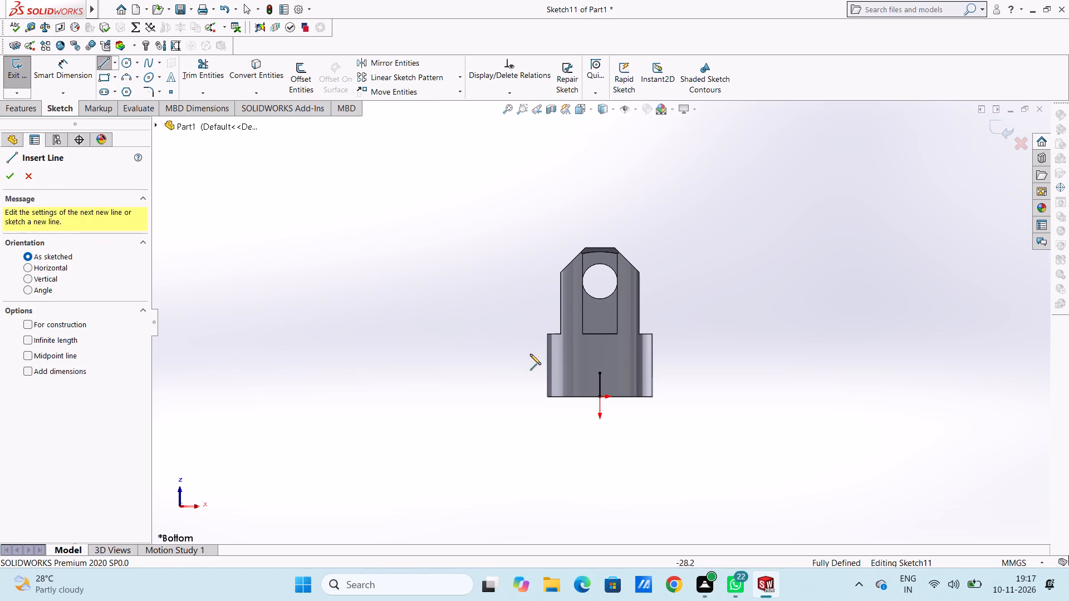
pyautogui.click(600, 375)
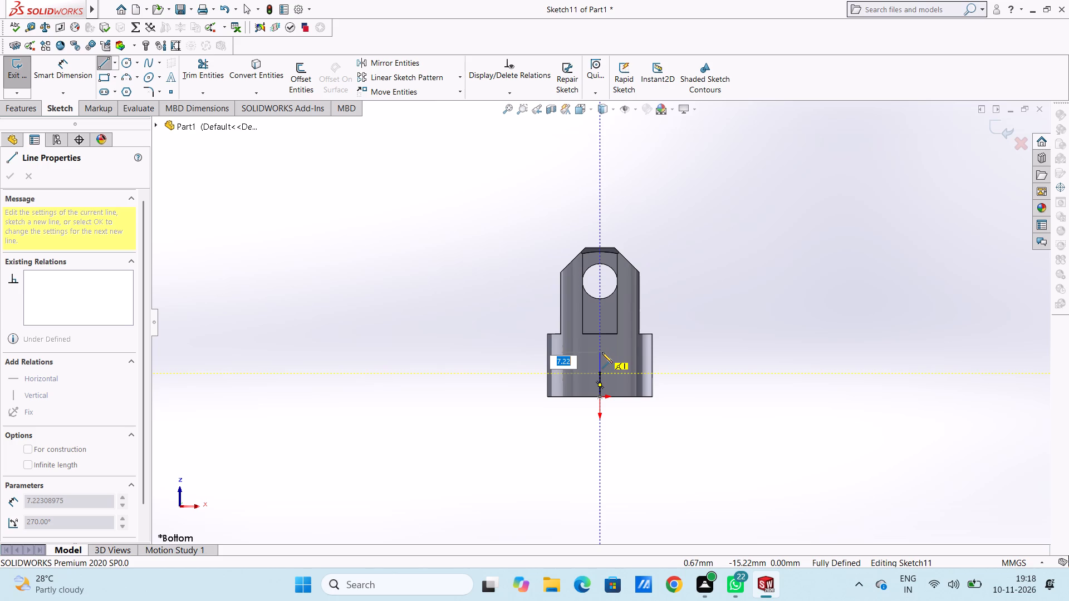
pyautogui.write('6.5')
pyautogui.press('Return')
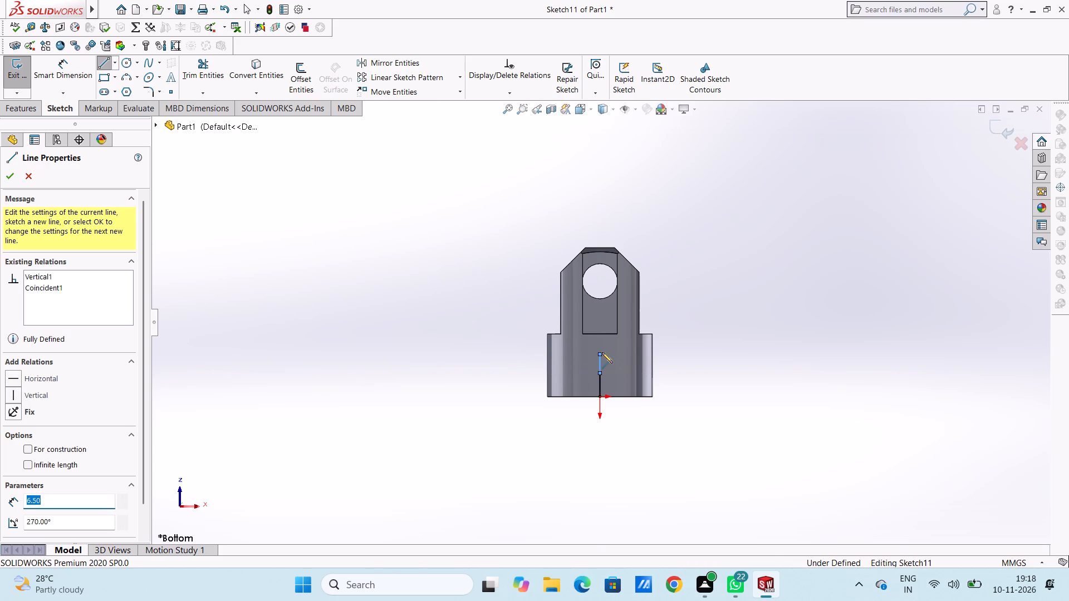
pyautogui.rightClick(847, 209)
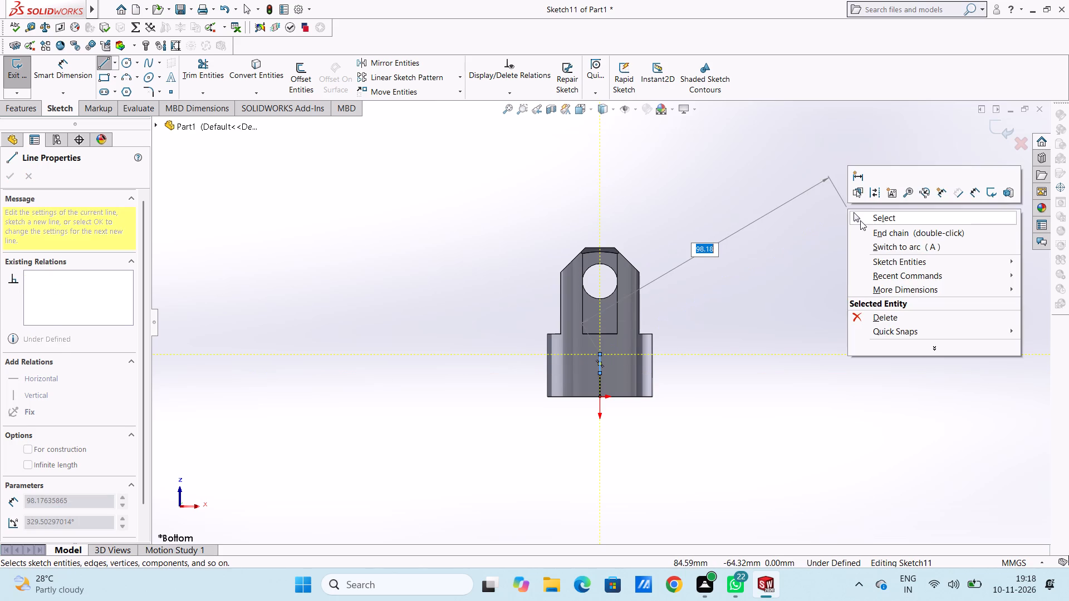
pyautogui.click(860, 220)
pyautogui.click(838, 227)
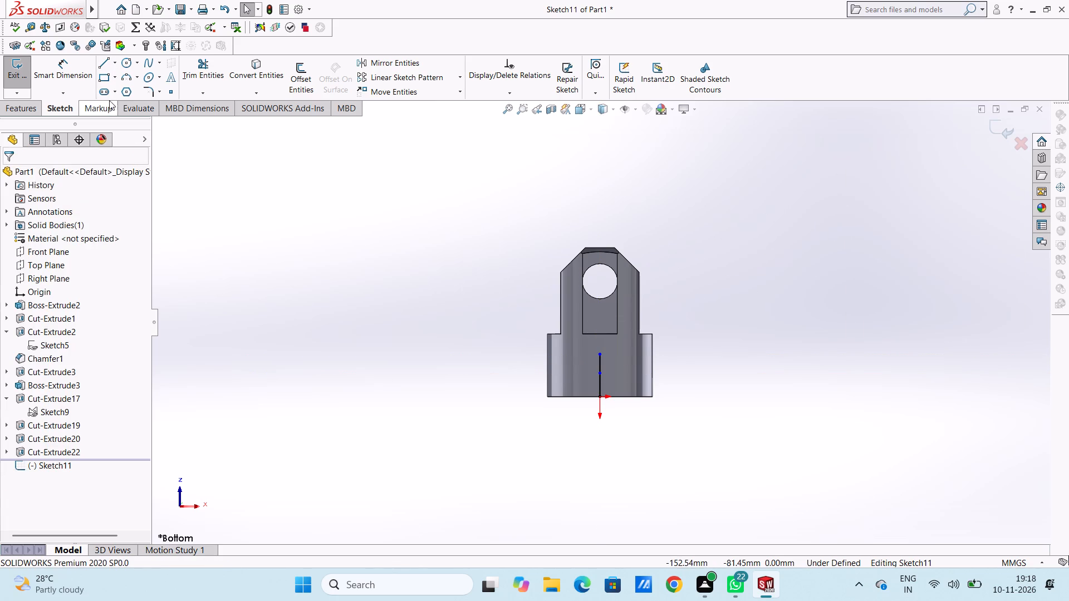
# Sketch a corner rectangle about 26 mm wide and 6.5 mm high across the axis, spanning the height of the upper line.
pyautogui.click(100, 76)
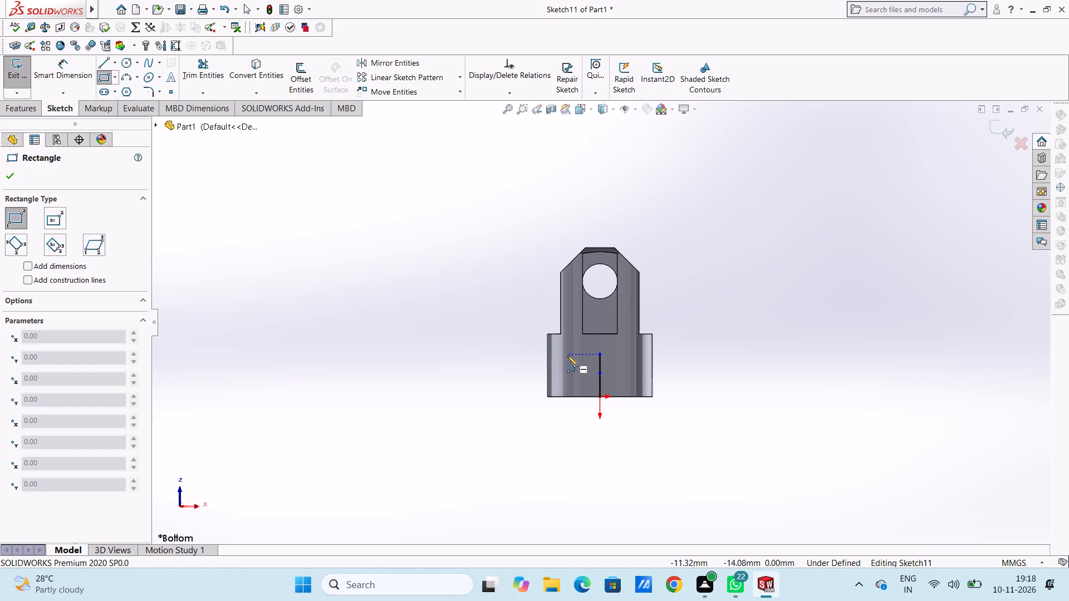
pyautogui.click(567, 355)
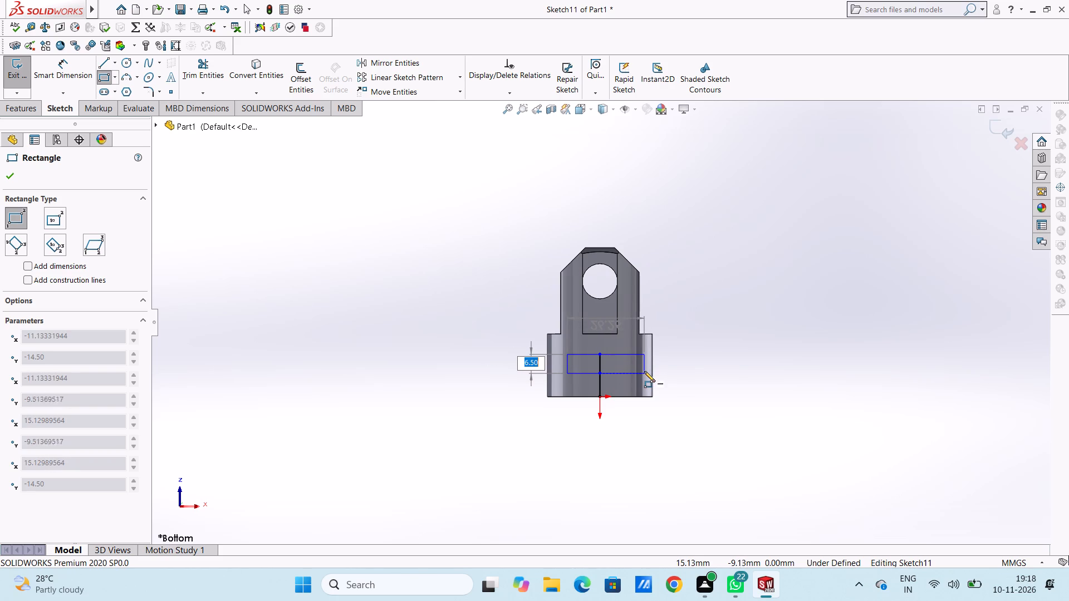
pyautogui.click(644, 371)
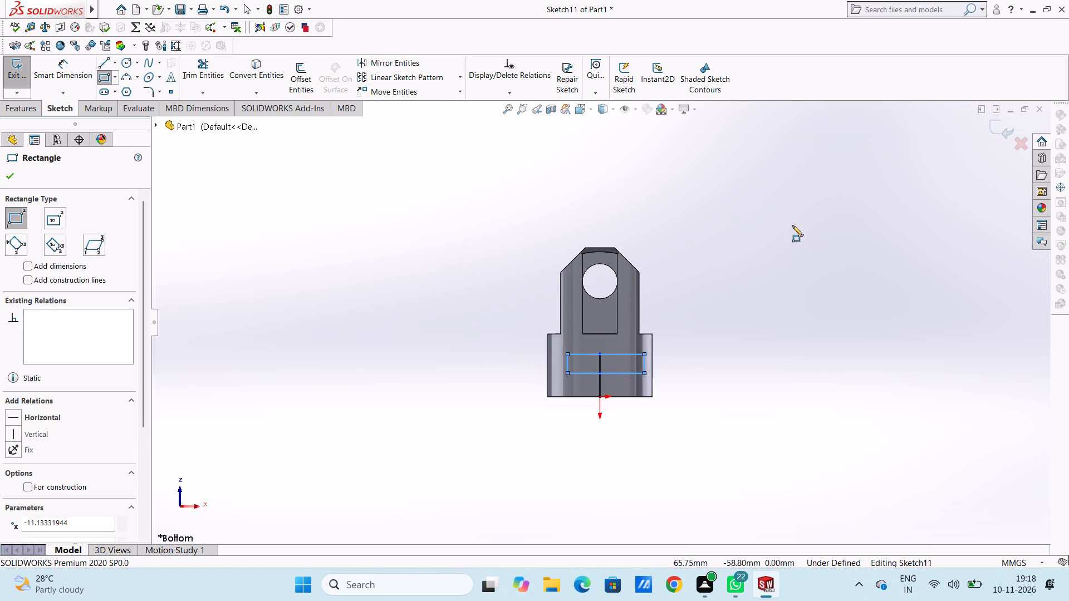
pyautogui.rightClick(792, 225)
pyautogui.click(805, 231)
pyautogui.click(791, 245)
# Sketch a corner rectangle about 9 mm wide and 8 mm high from the part's base edge to the wide rectangle's lower edge.
pyautogui.scroll(-3, 641, 377)
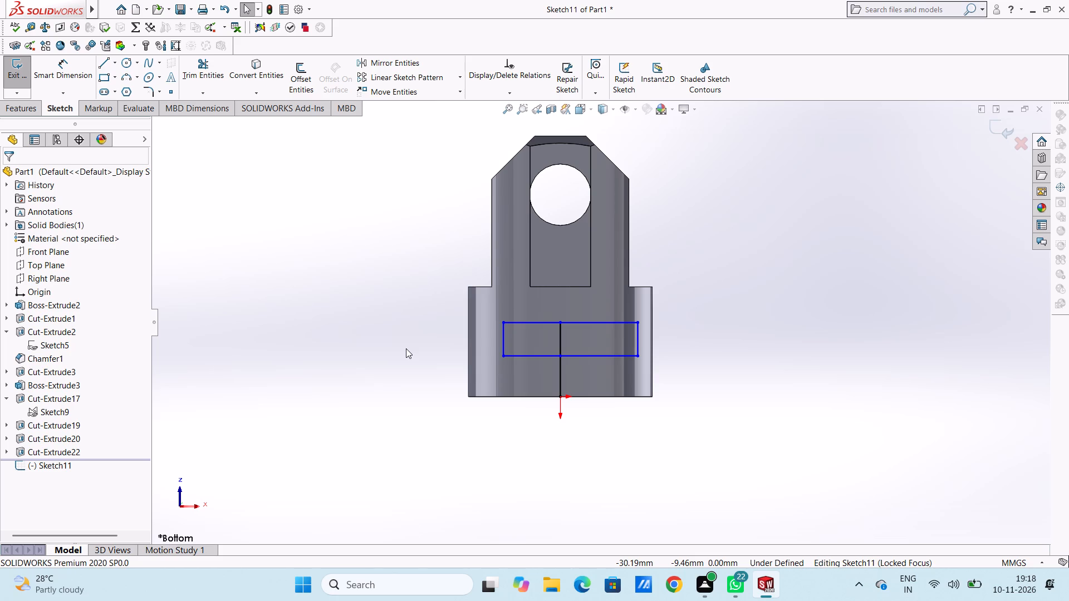
pyautogui.click(102, 76)
pyautogui.click(539, 396)
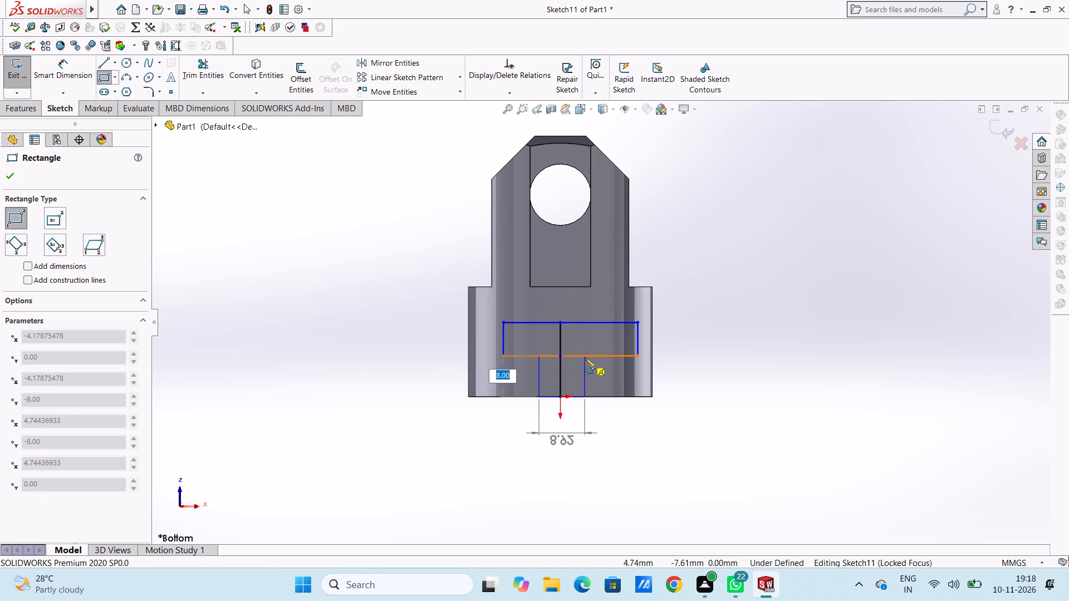
pyautogui.click(585, 358)
pyautogui.rightClick(765, 273)
pyautogui.click(779, 279)
pyautogui.click(757, 289)
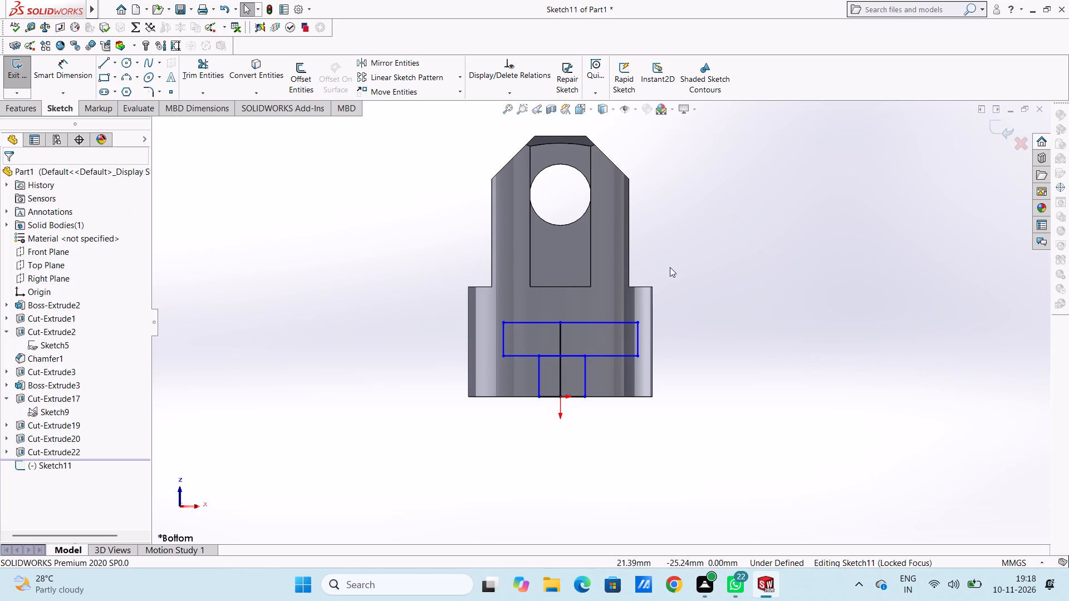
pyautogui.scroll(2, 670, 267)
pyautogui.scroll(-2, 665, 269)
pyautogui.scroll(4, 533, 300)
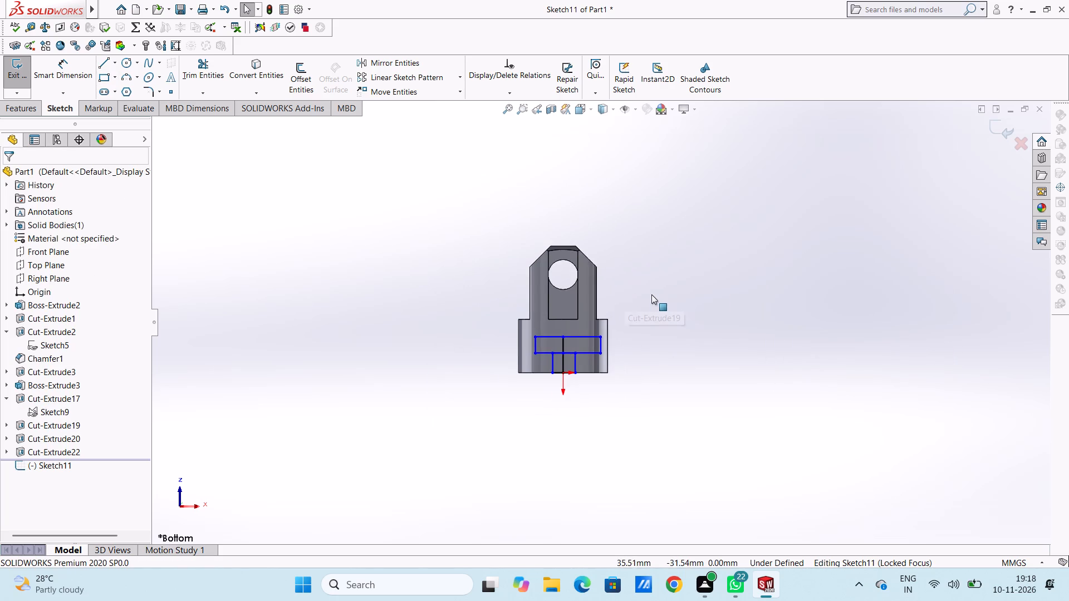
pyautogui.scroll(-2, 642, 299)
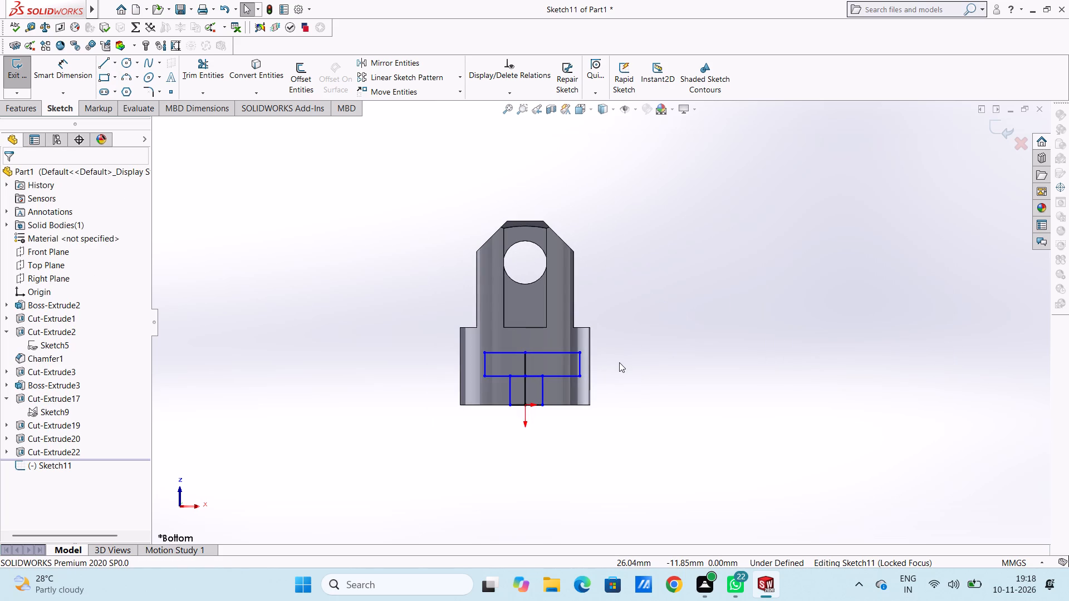
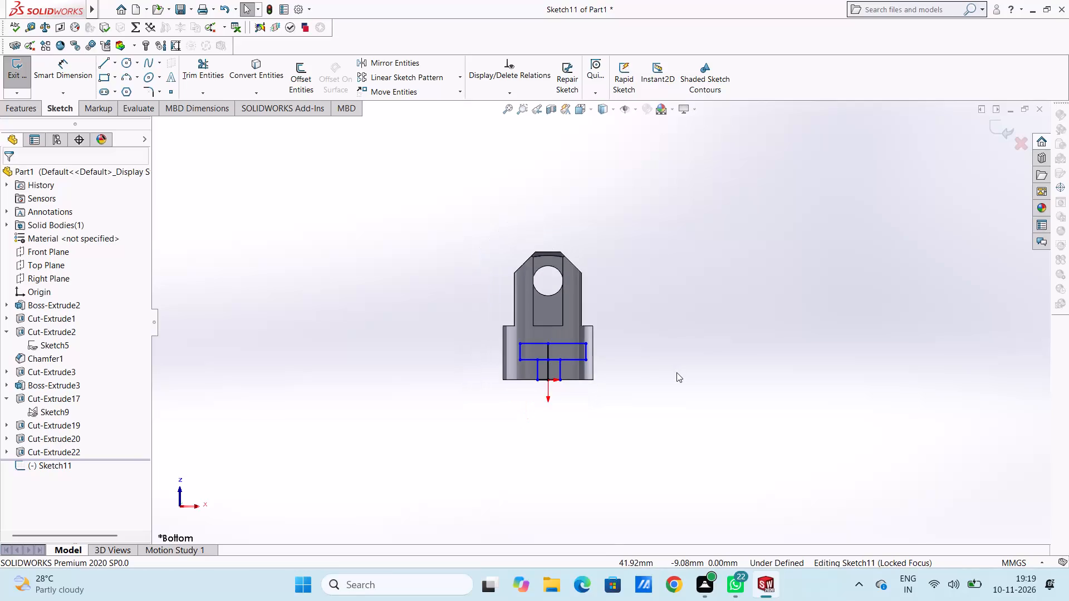
# Dimension the width of the wide rectangle in the T-shaped sketch as 20 mm.
pyautogui.scroll(-1, 601, 347)
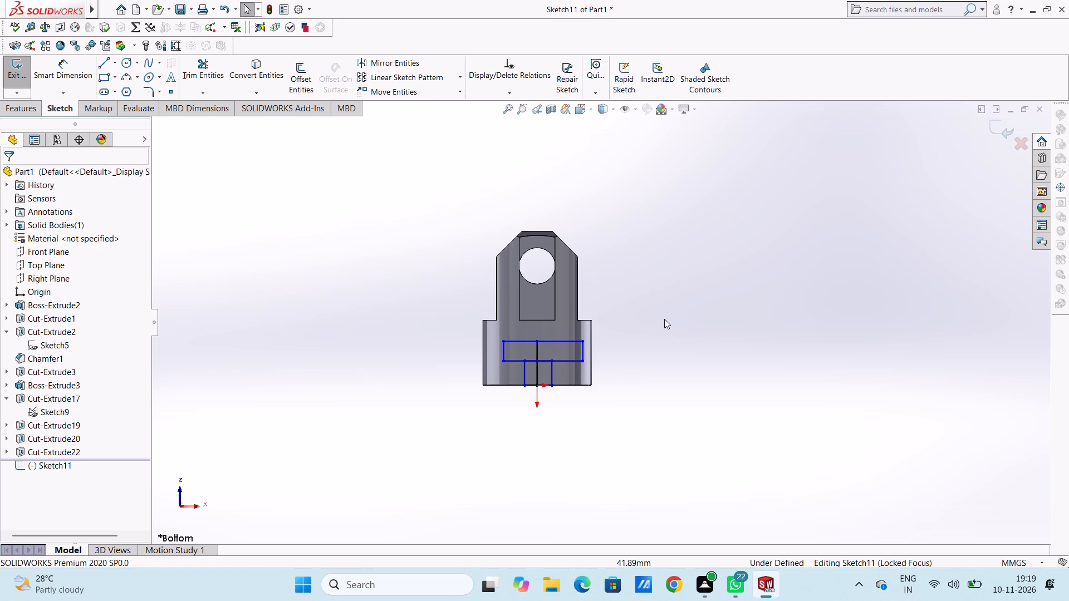
pyautogui.click(55, 72)
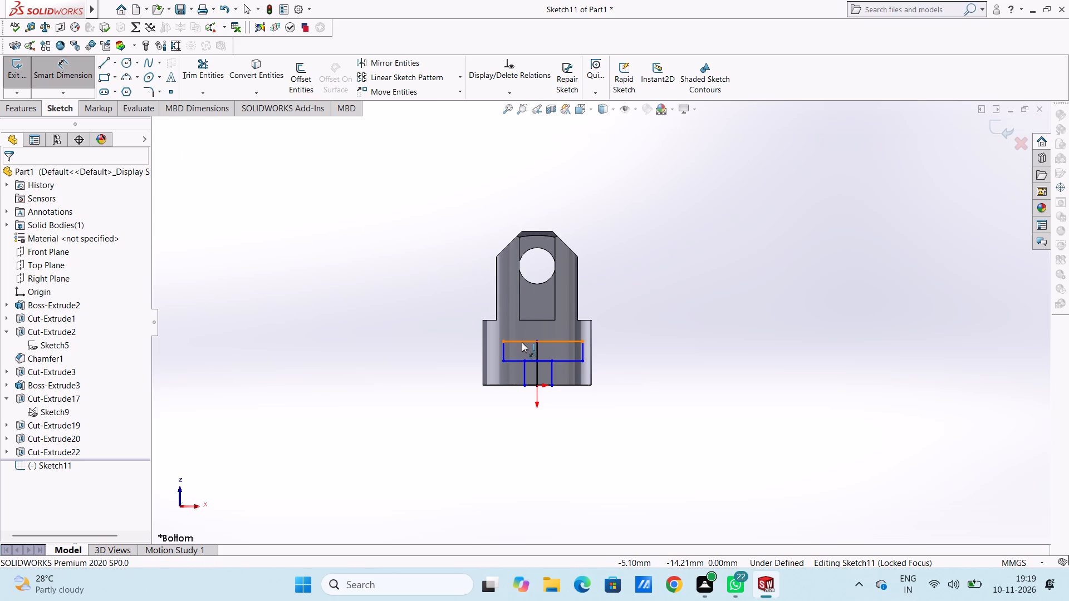
pyautogui.click(522, 342)
pyautogui.click(643, 204)
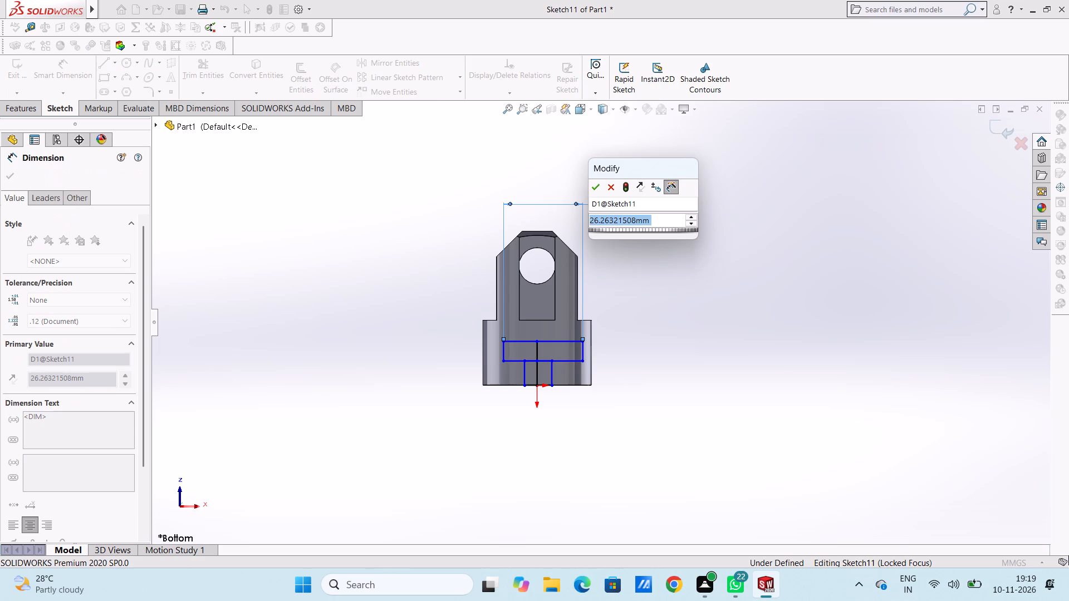
pyautogui.write('20')
pyautogui.press('Return')
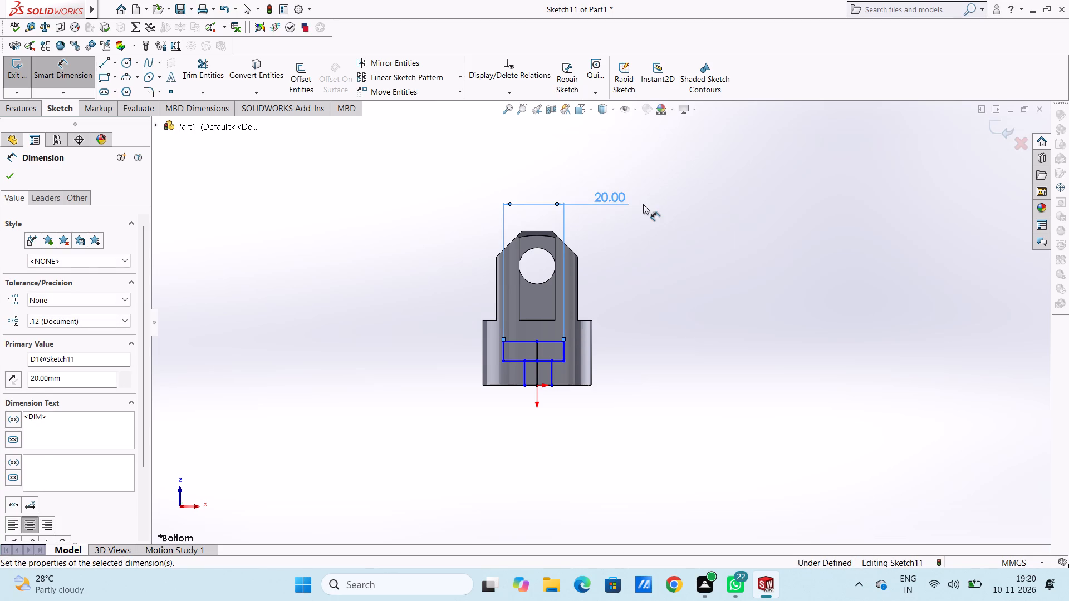
pyautogui.click(649, 258)
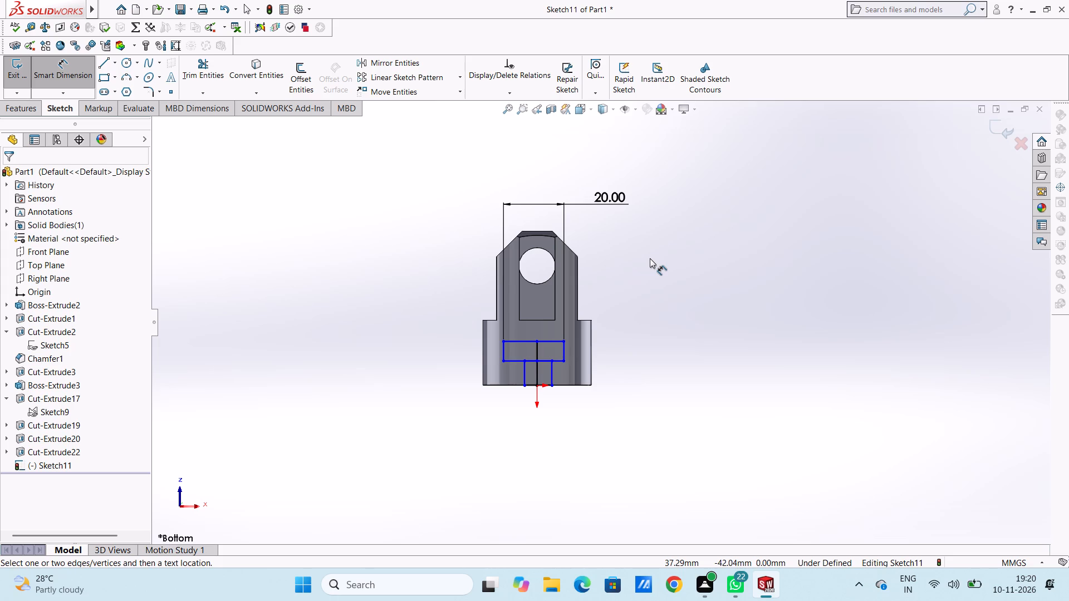
# Dimension the height of the wide rectangle as 6.5 mm.
pyautogui.scroll(-1, 531, 390)
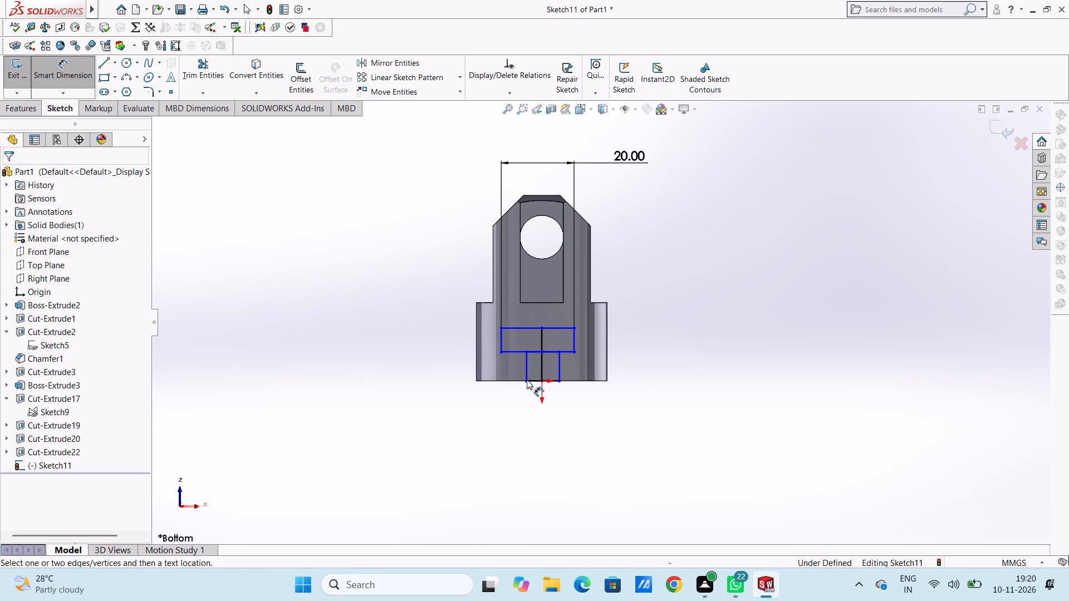
pyautogui.click(499, 338)
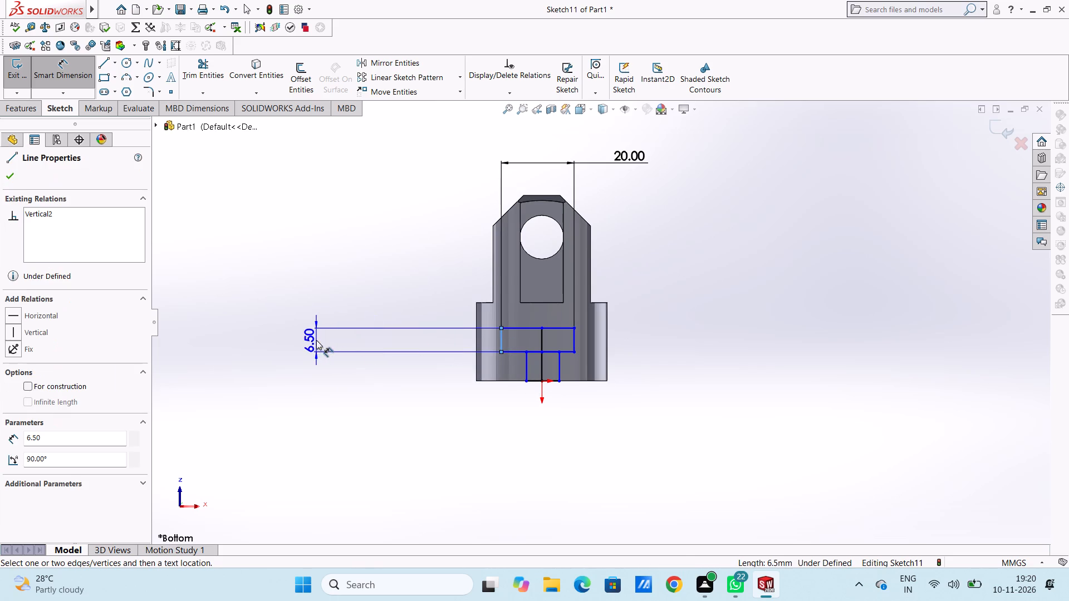
pyautogui.click(316, 340)
pyautogui.click(269, 323)
pyautogui.click(311, 281)
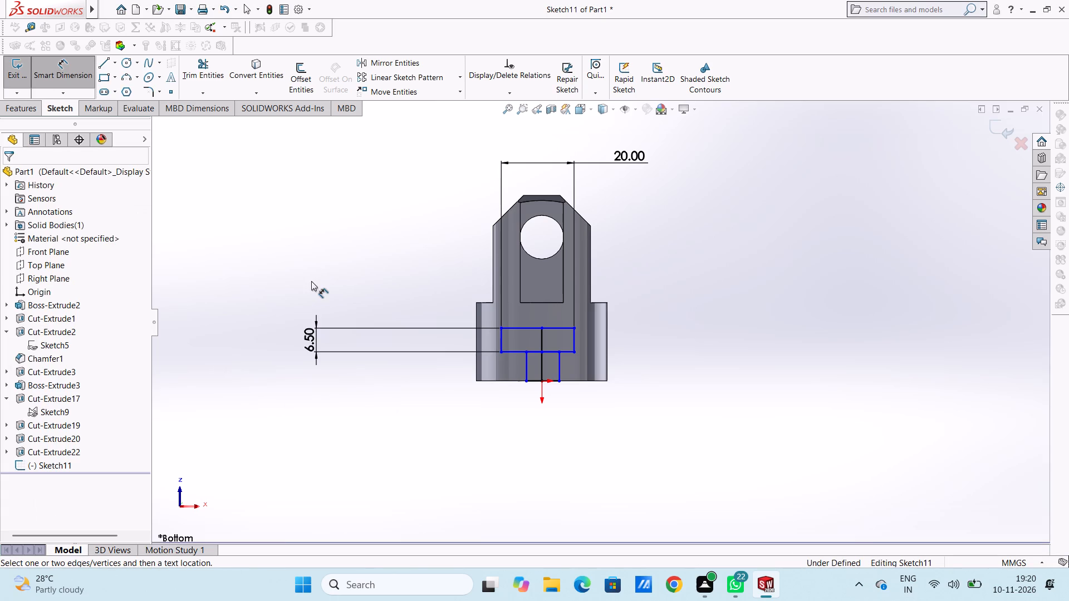
# Dimension the height of the narrow rectangle as 8 mm.
pyautogui.scroll(-1, 584, 405)
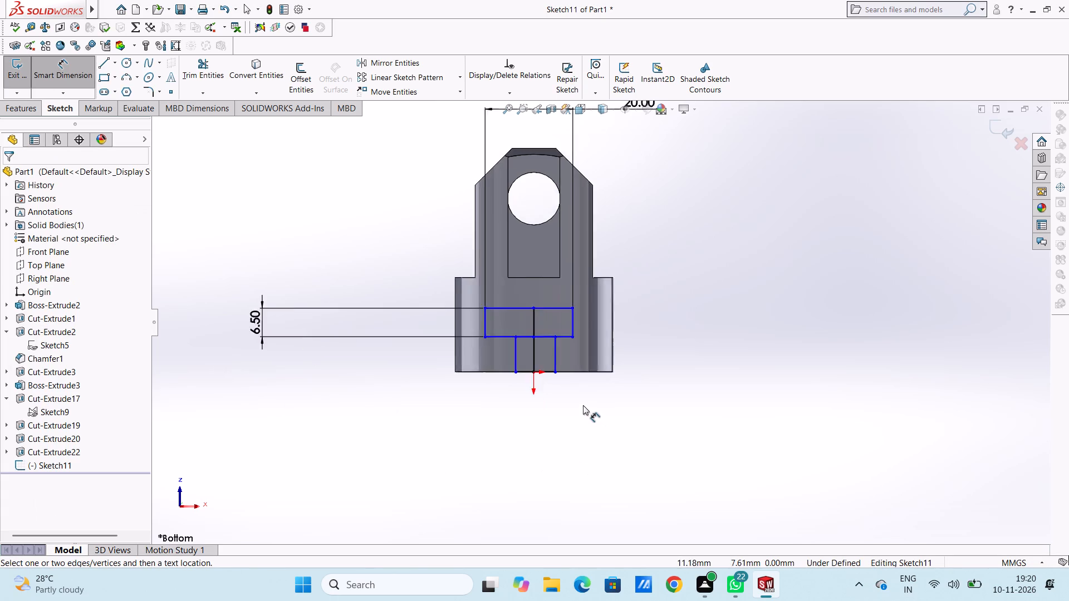
pyautogui.scroll(-1, 583, 405)
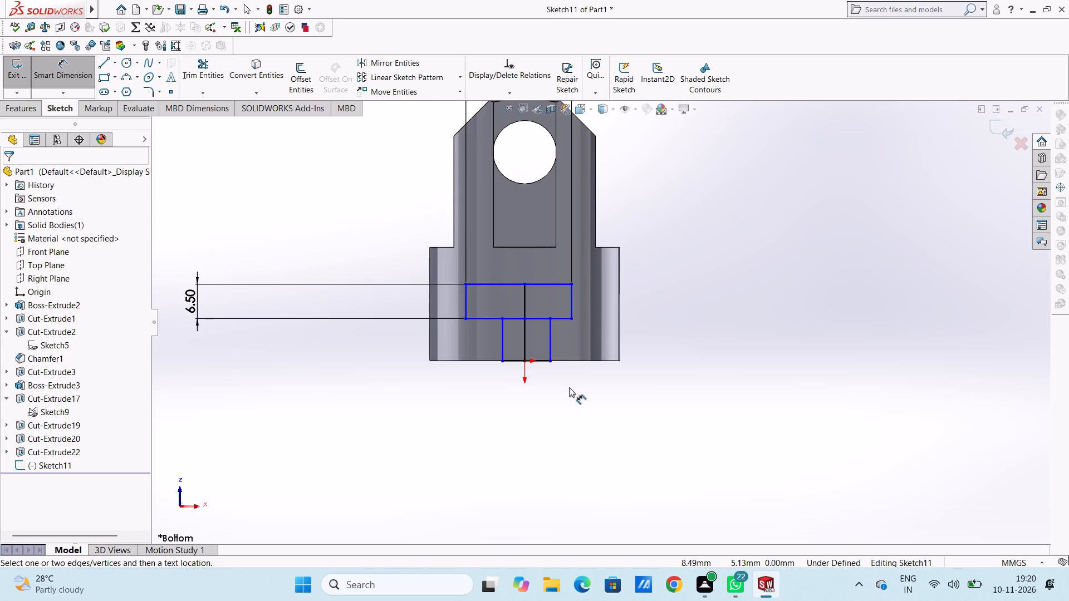
pyautogui.moveTo(443, 402); pyautogui.dragTo(444, 420)
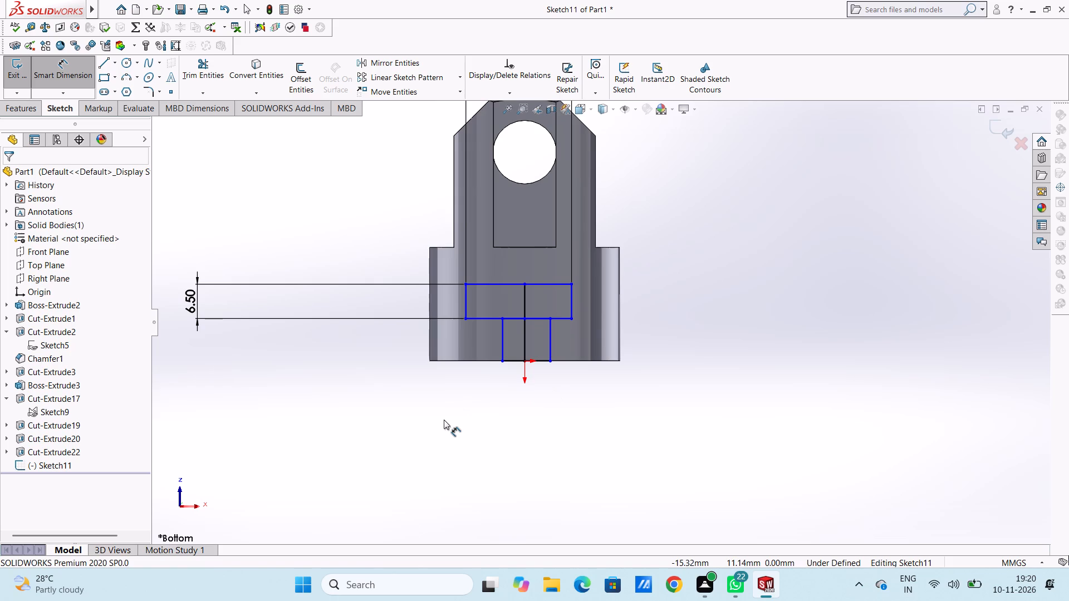
pyautogui.click(502, 347)
pyautogui.click(291, 367)
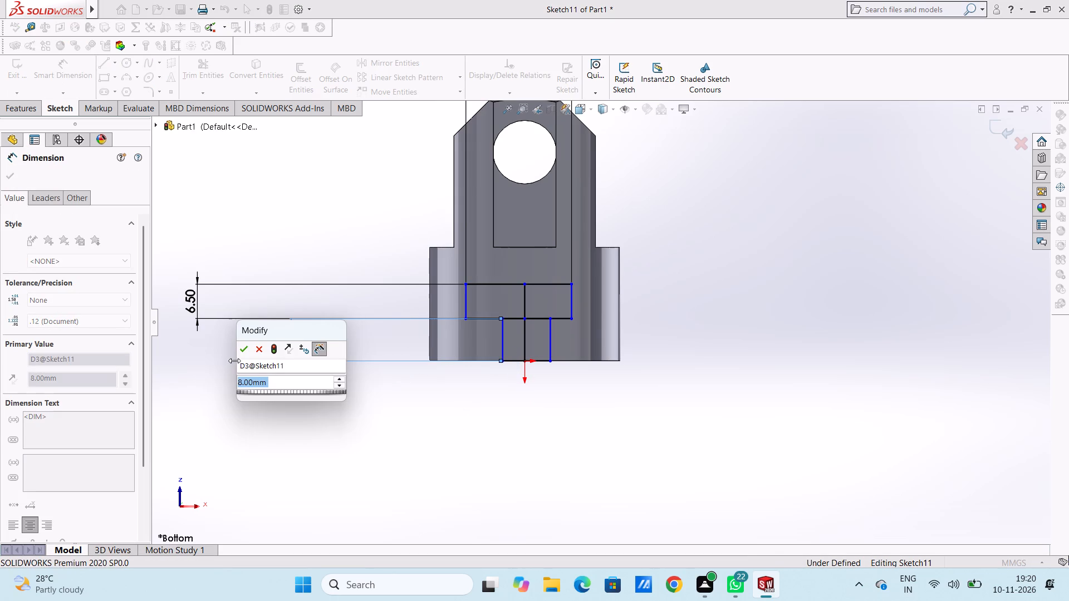
pyautogui.click(244, 352)
pyautogui.click(238, 359)
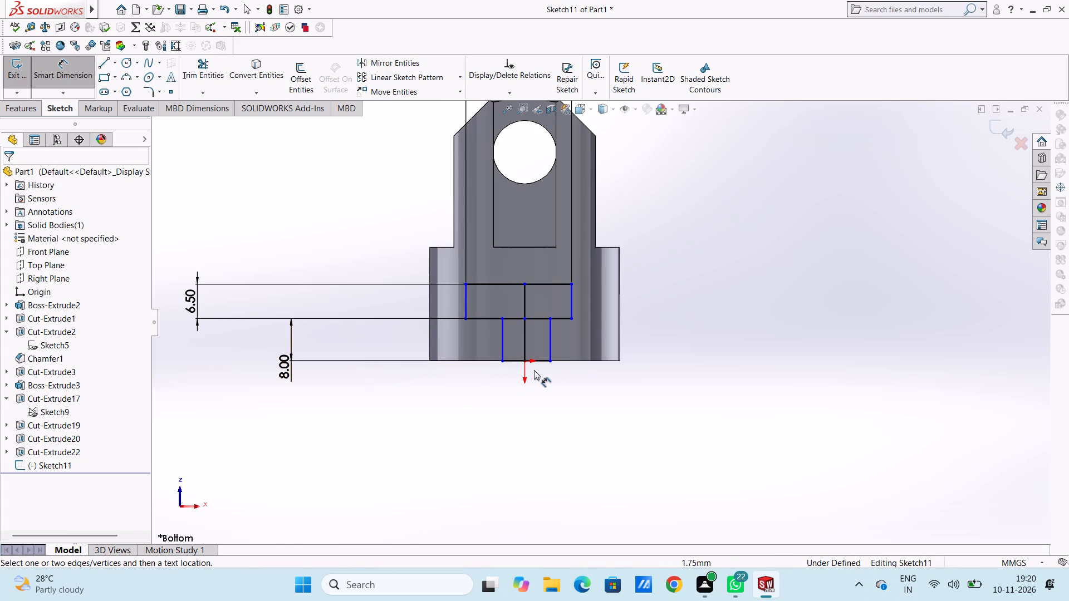
# Dimension the width of the narrow rectangle along the part's base edge as 10 mm.
pyautogui.click(543, 362)
pyautogui.click(717, 459)
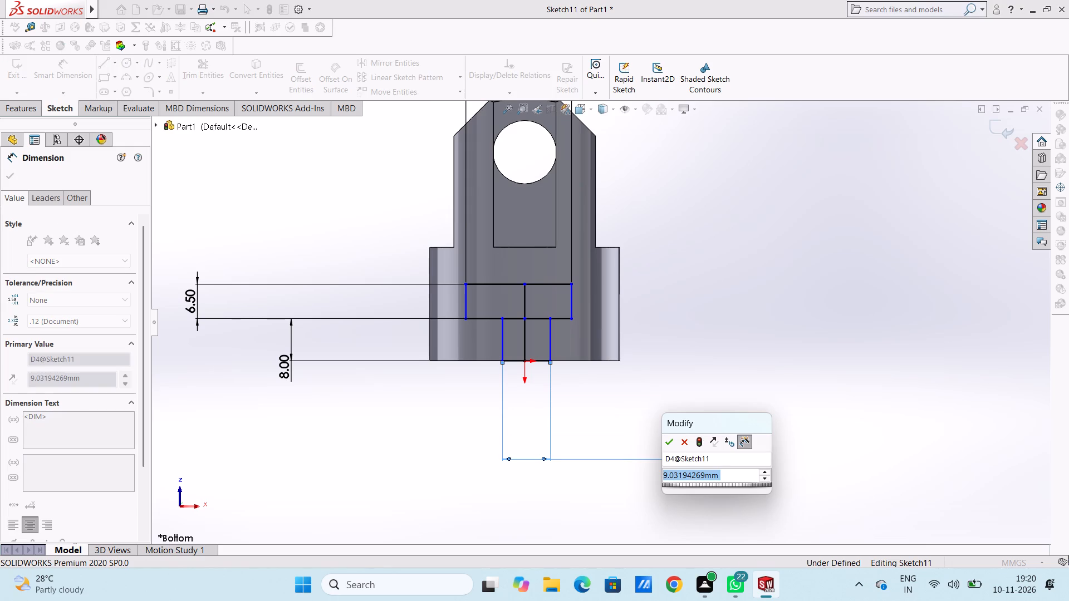
pyautogui.write('10')
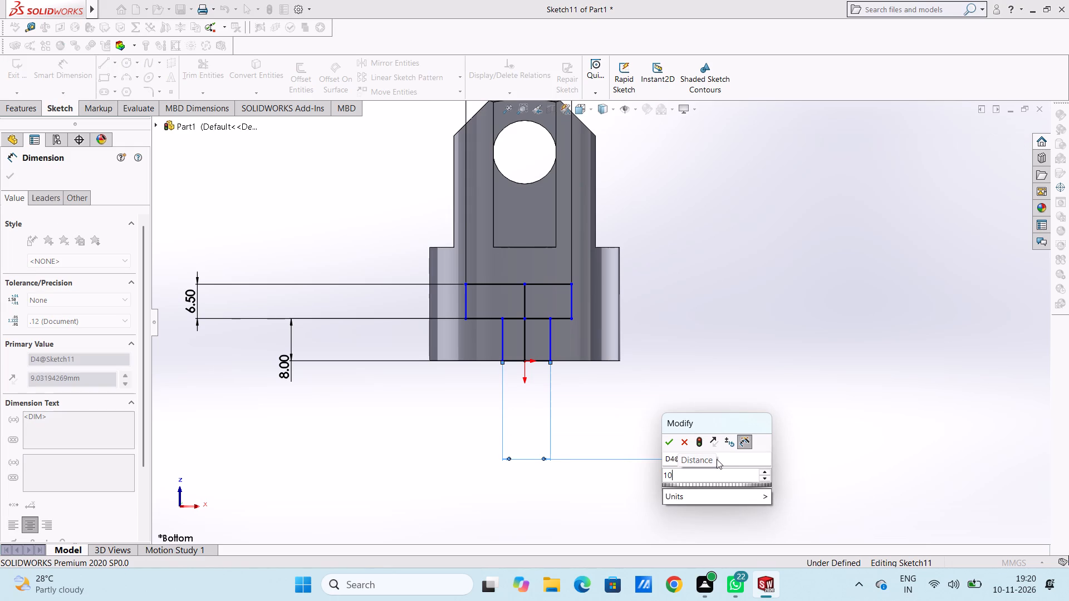
pyautogui.press('Return')
pyautogui.click(586, 392)
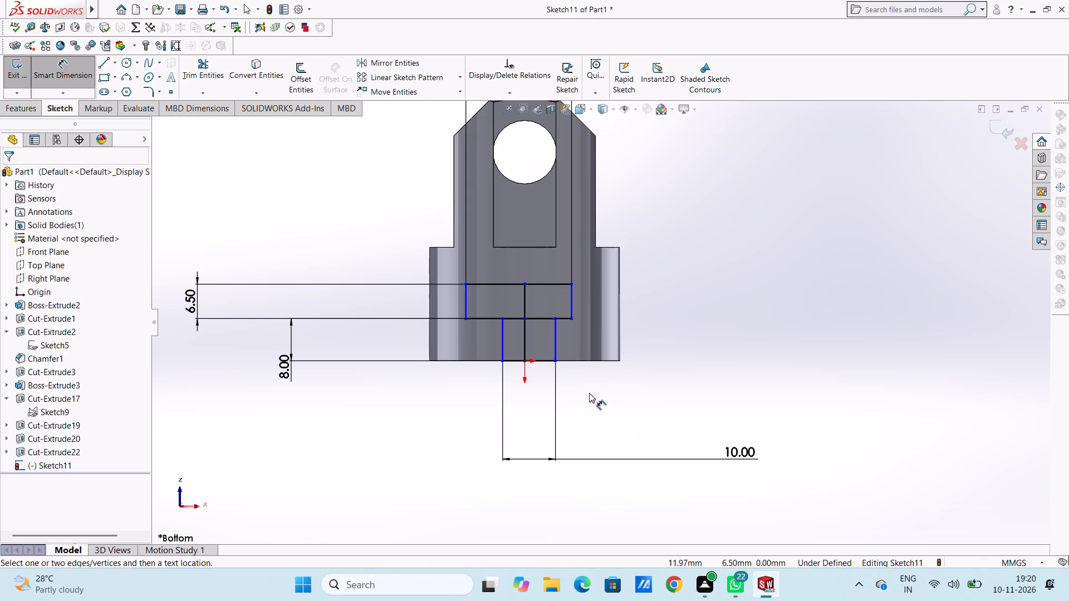
pyautogui.scroll(1, 383, 256)
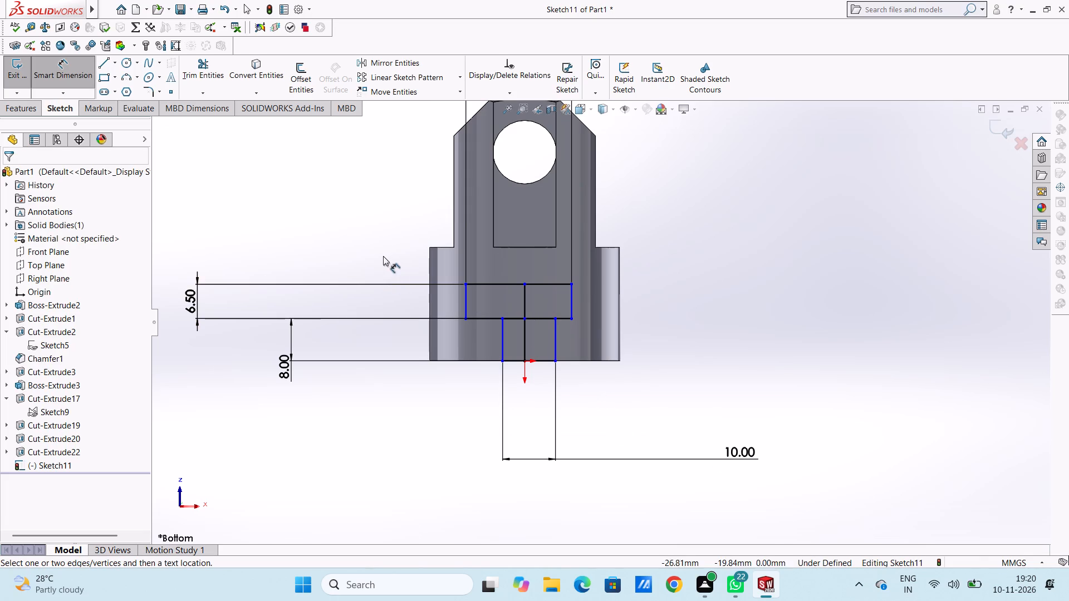
pyautogui.scroll(1, 383, 256)
pyautogui.click(65, 73)
# Trim away the two vertical axis lines inside the wide and narrow rectangles.
pyautogui.click(205, 73)
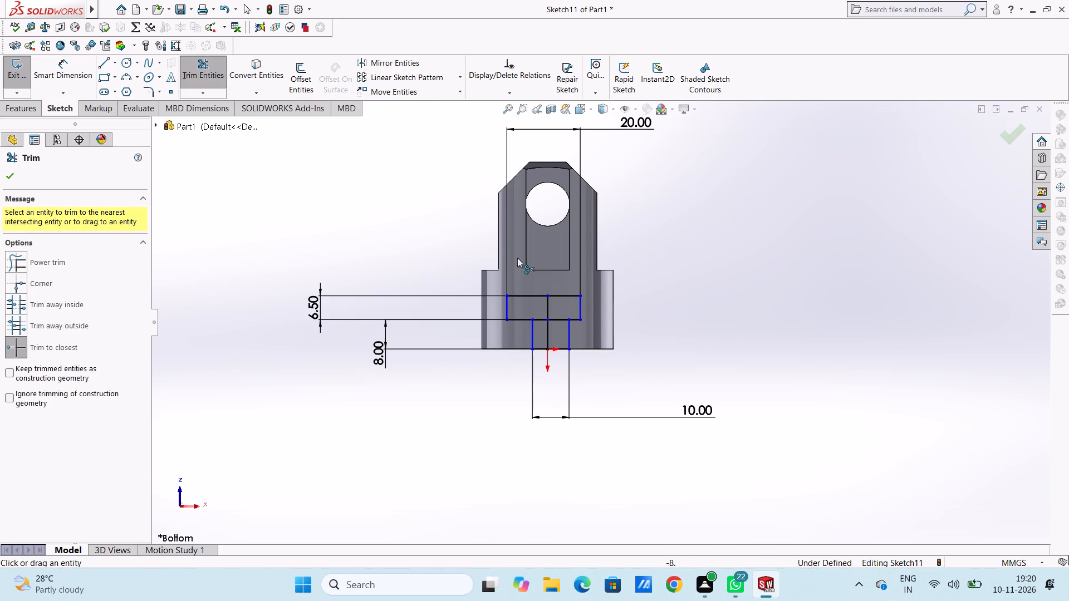
pyautogui.scroll(-4, 586, 327)
pyautogui.click(514, 282)
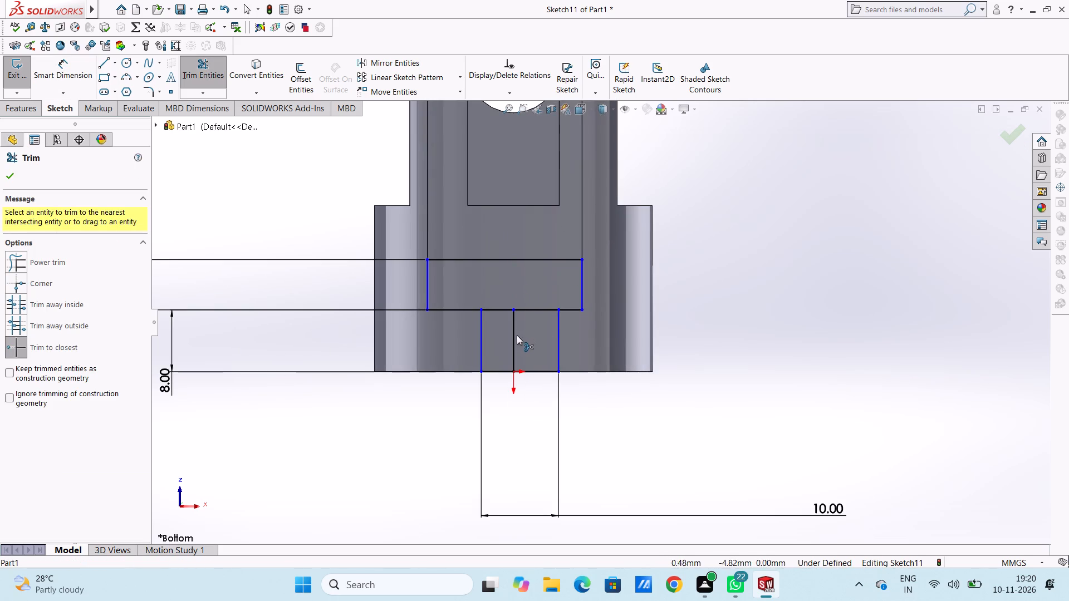
pyautogui.click(514, 335)
pyautogui.scroll(4, 703, 331)
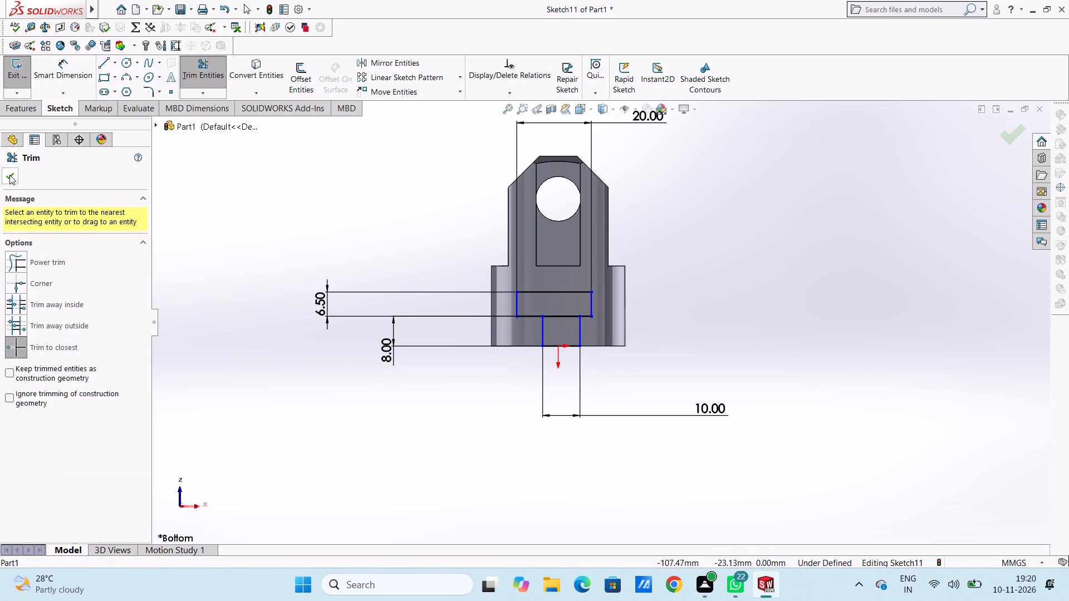
pyautogui.click(9, 174)
pyautogui.click(252, 222)
# Dimension the narrow rectangle's lower-left corner 5 mm from the origin to centre the rectangle on the axis.
pyautogui.click(70, 75)
pyautogui.scroll(-2, 546, 362)
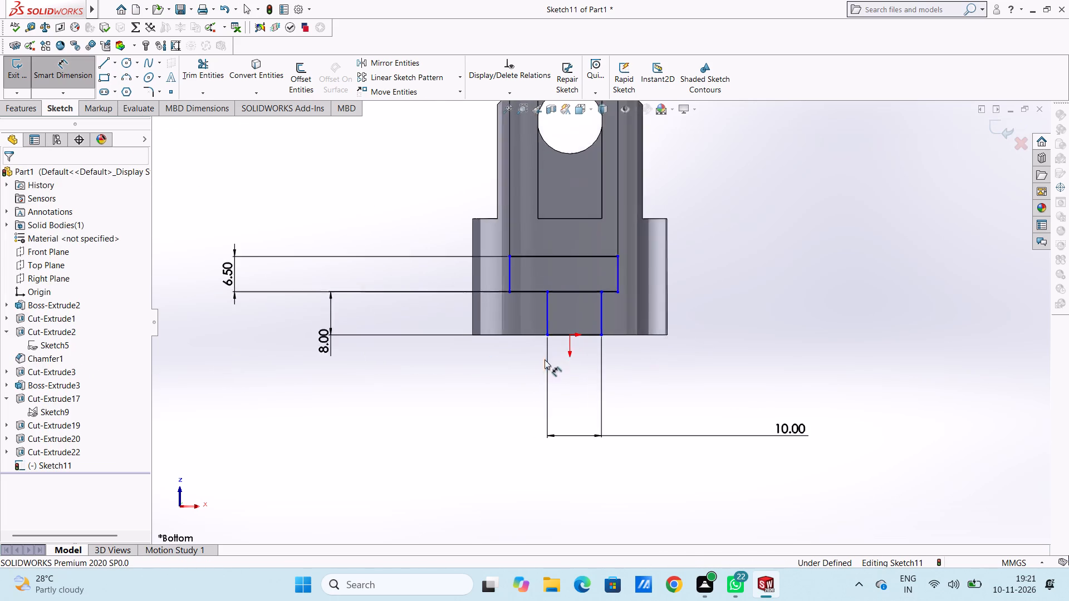
pyautogui.scroll(-2, 545, 359)
pyautogui.click(557, 321)
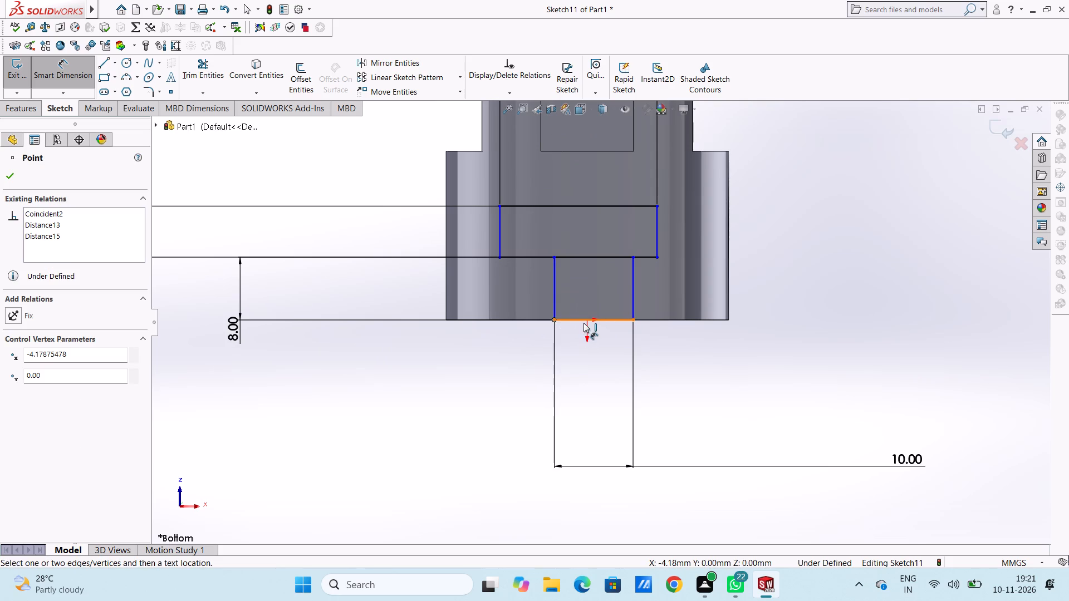
pyautogui.click(587, 322)
pyautogui.click(583, 501)
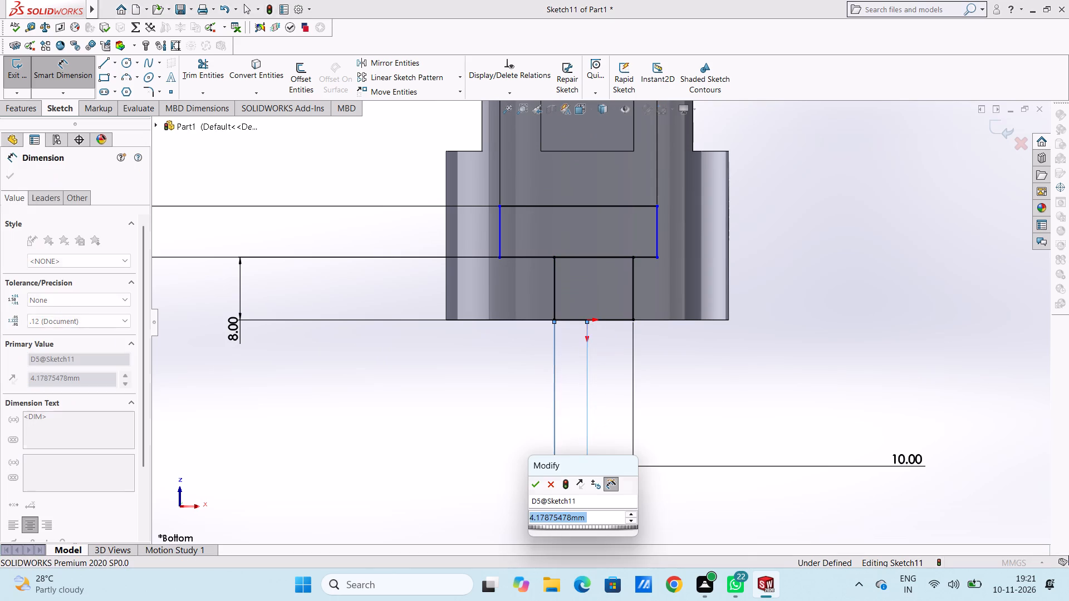
pyautogui.press('5')
pyautogui.press('Return')
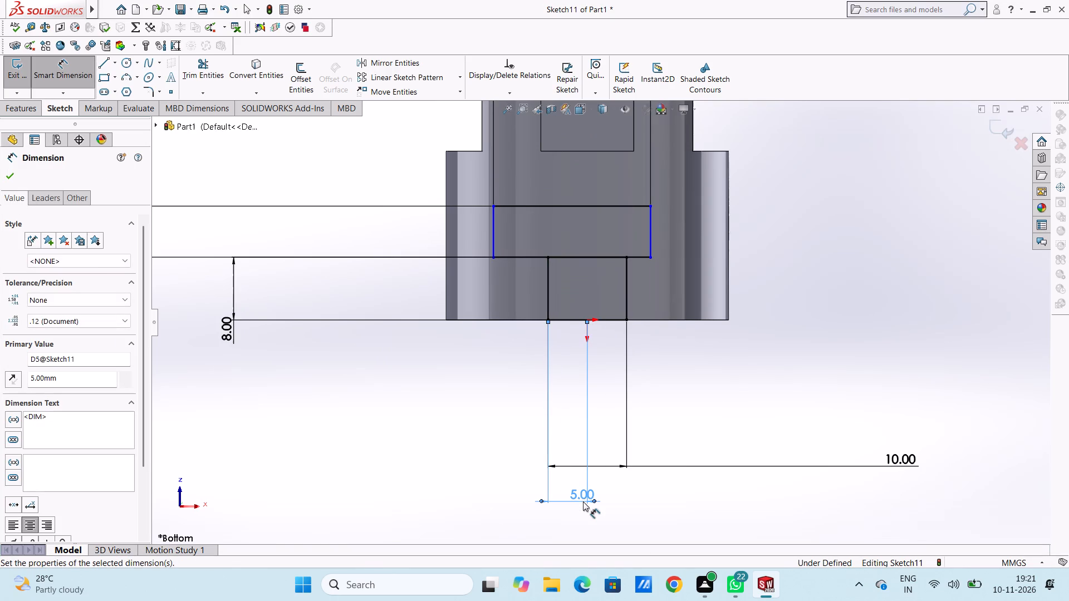
pyautogui.click(439, 460)
# Dimension the wide rectangle's left edge 10 mm from the origin to centre the rectangle on the axis.
pyautogui.scroll(4, 552, 369)
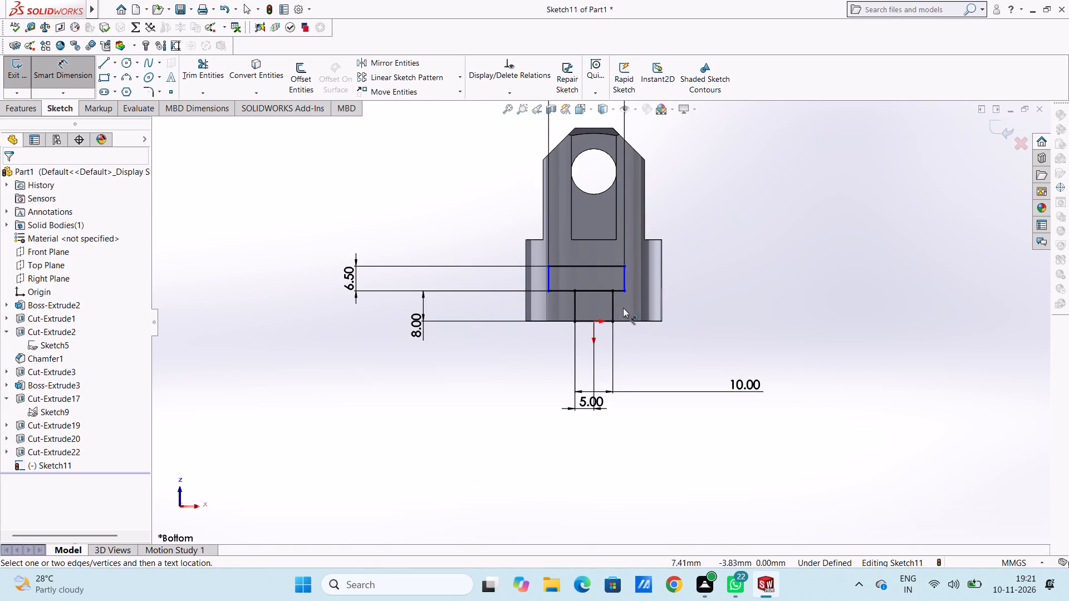
pyautogui.click(548, 274)
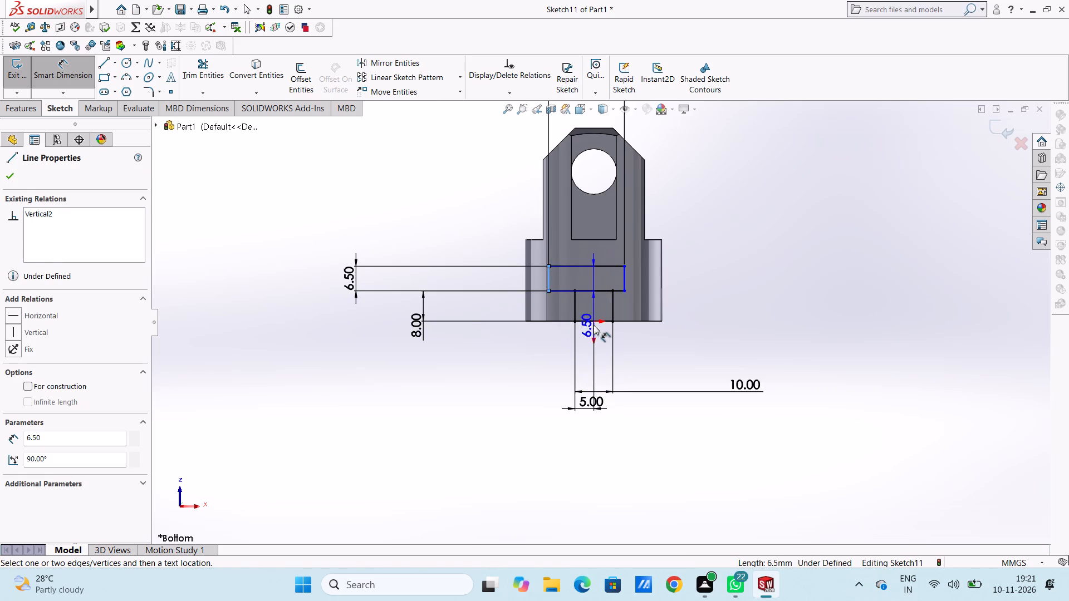
pyautogui.click(593, 319)
pyautogui.click(593, 464)
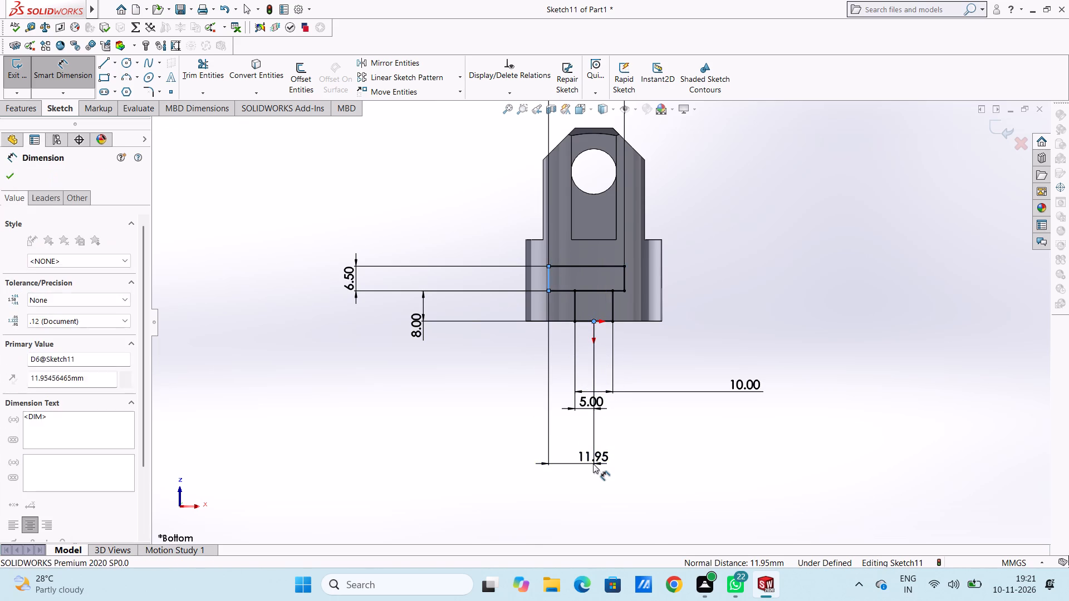
pyautogui.write('10')
pyautogui.press('Return')
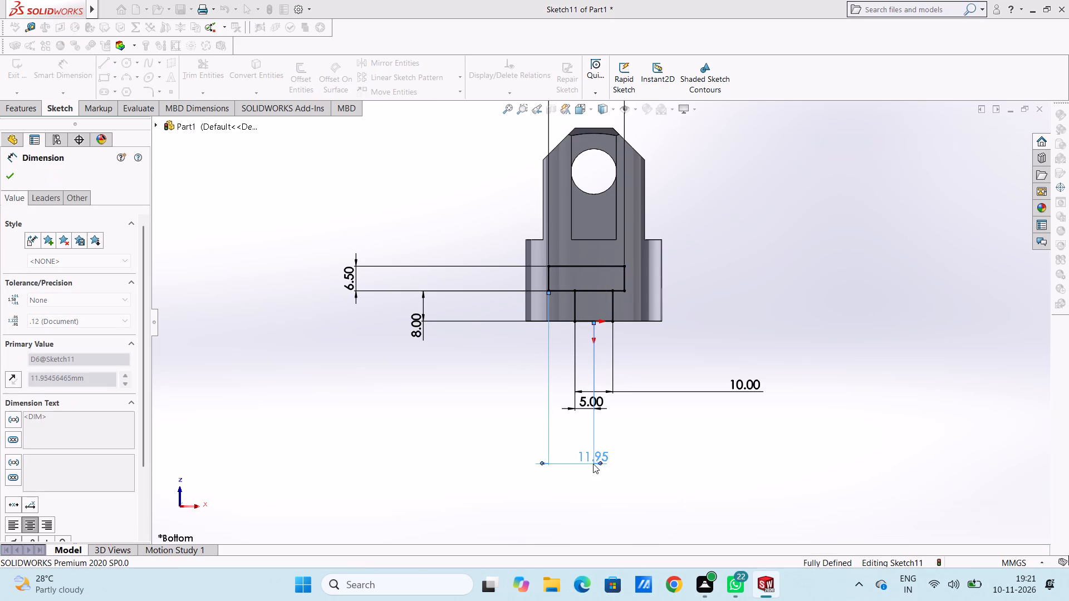
pyautogui.click(776, 327)
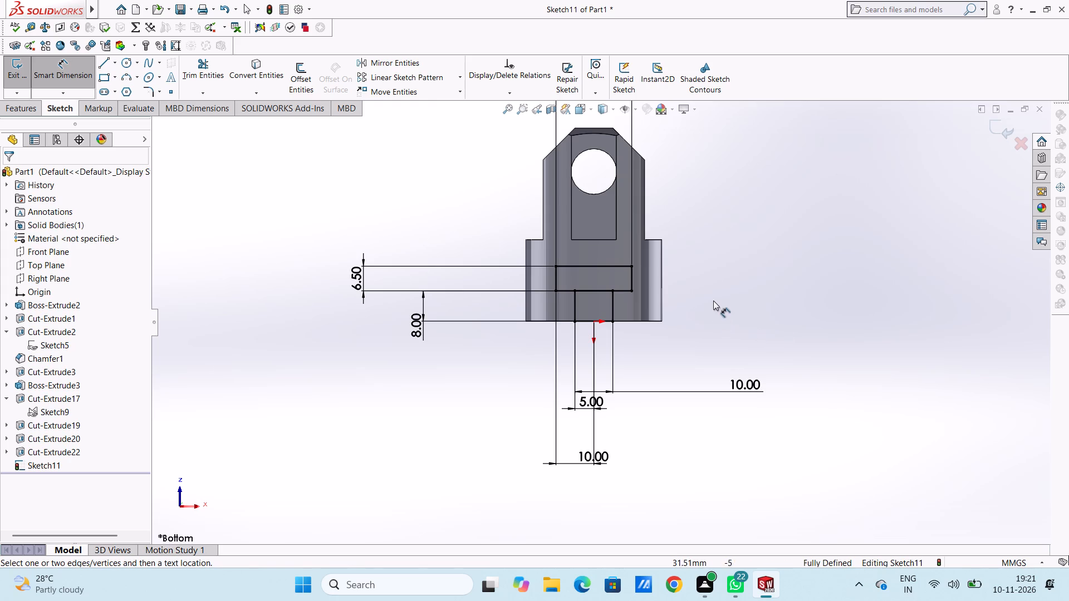
# Cut-extrude both the wide and narrow rectangles of the T-slot sketch to a blind depth of 61.50 mm in the reversed direction.
pyautogui.scroll(2, 713, 300)
pyautogui.scroll(-1, 659, 248)
pyautogui.moveTo(684, 268); pyautogui.dragTo(741, 283, button='middle')
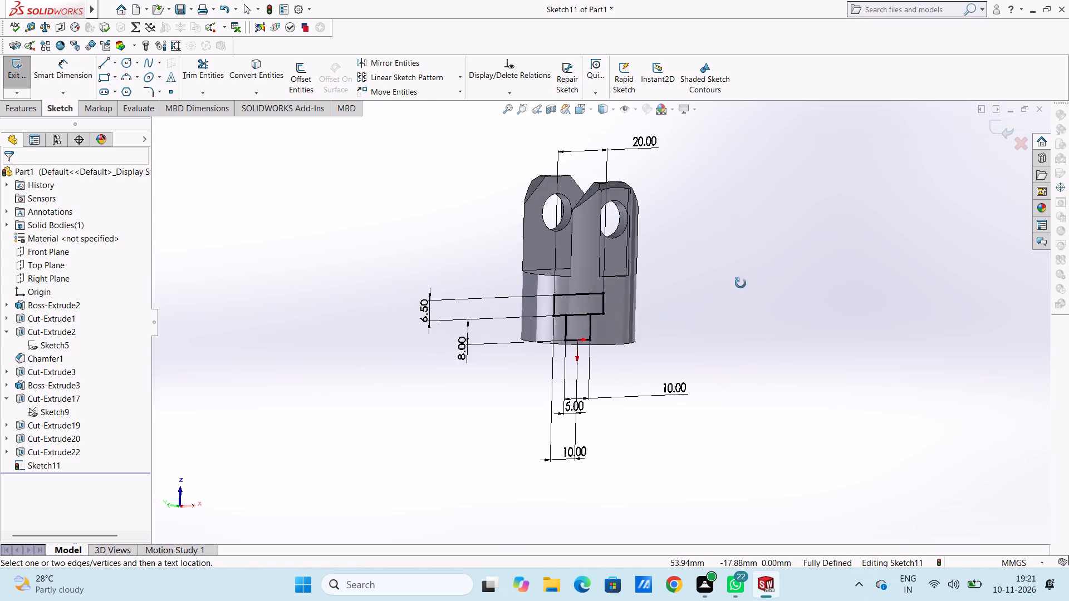
pyautogui.moveTo(741, 283); pyautogui.dragTo(755, 314, button='middle')
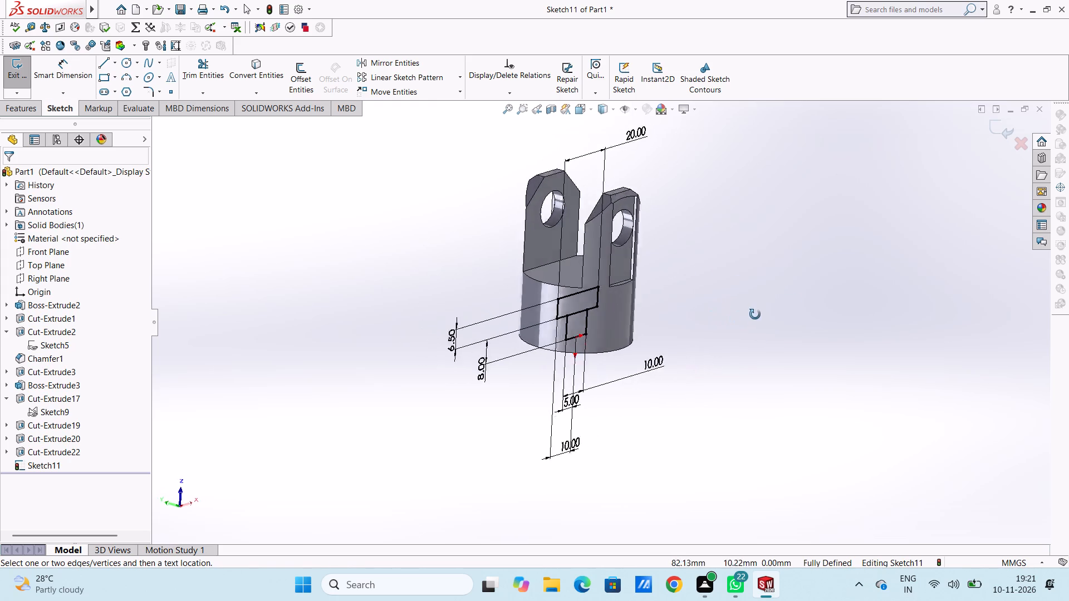
pyautogui.moveTo(755, 314); pyautogui.dragTo(696, 289, button='middle')
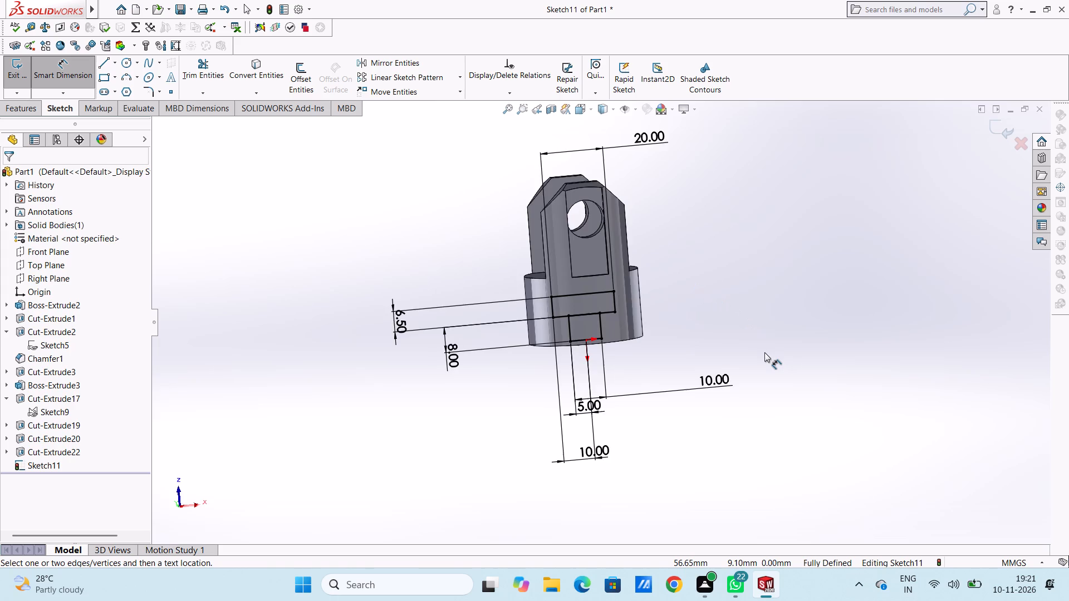
pyautogui.hotkey('ctrl', '7')
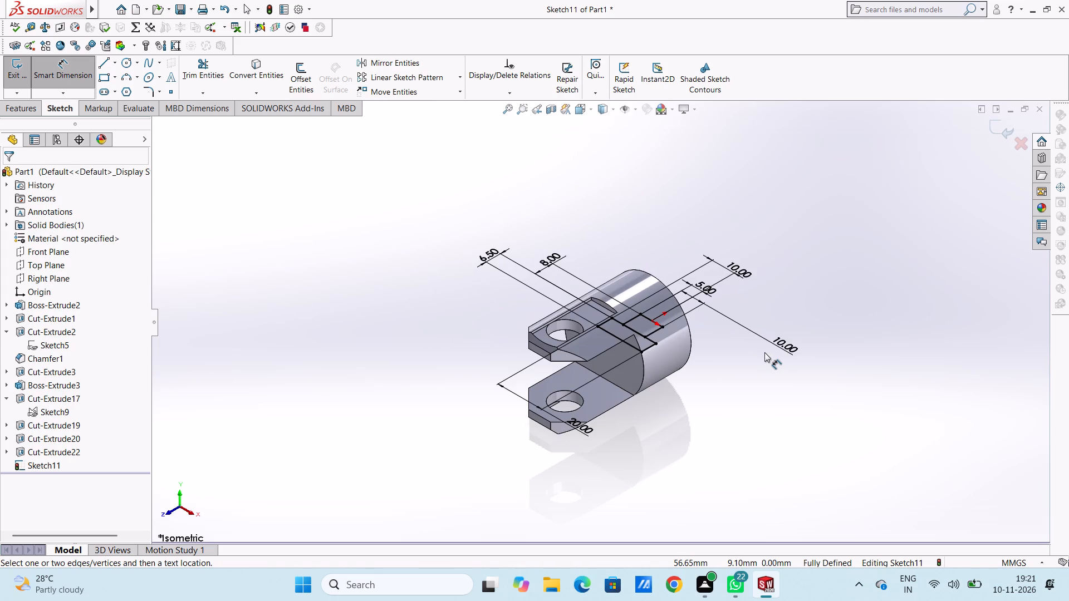
pyautogui.click(54, 81)
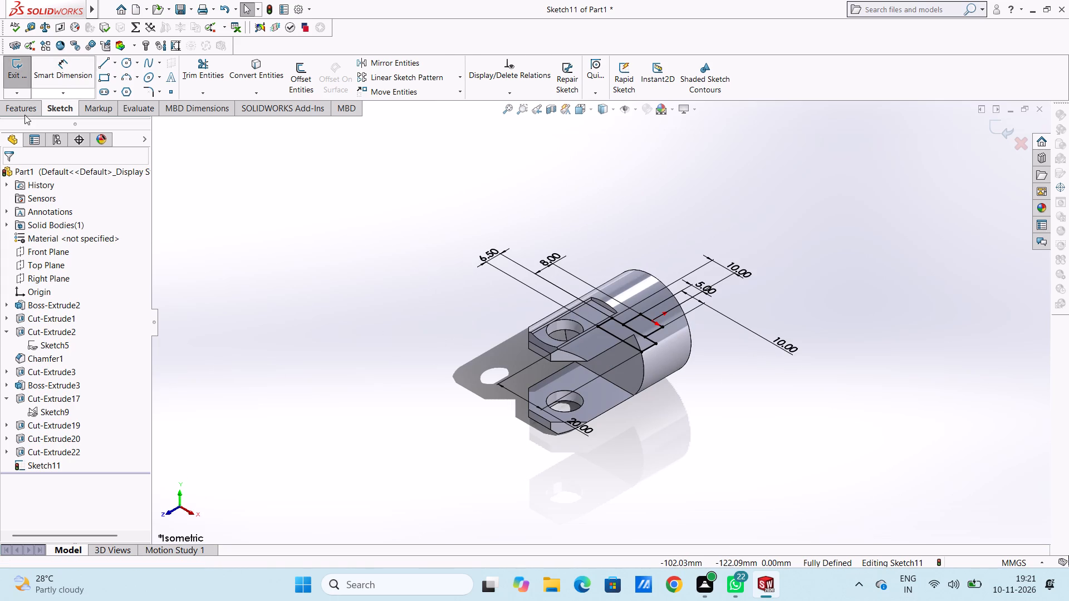
pyautogui.click(24, 115)
pyautogui.click(199, 71)
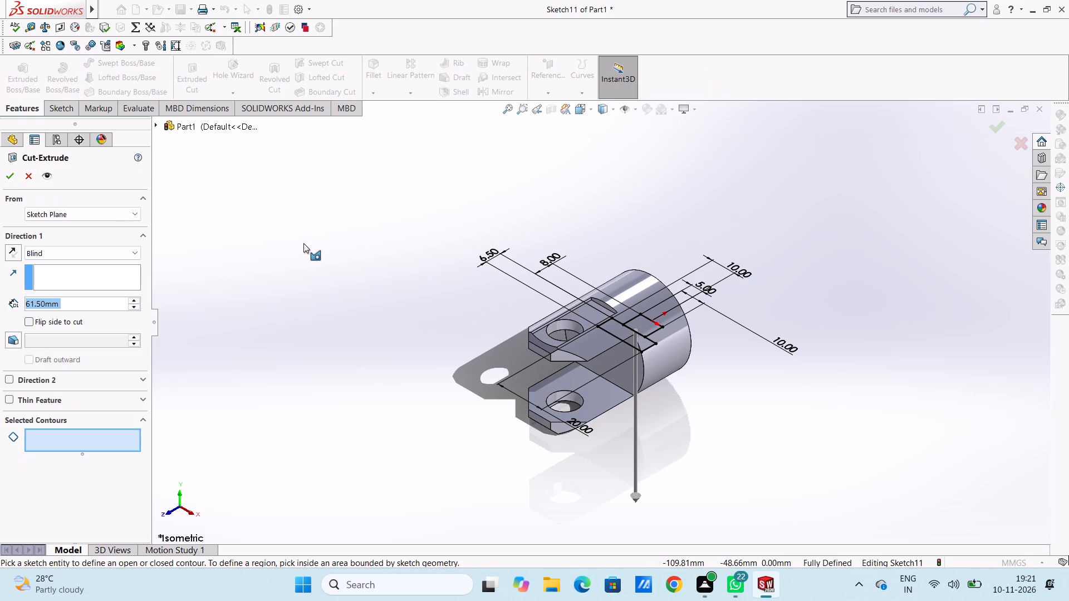
pyautogui.moveTo(688, 284); pyautogui.dragTo(689, 353, button='middle')
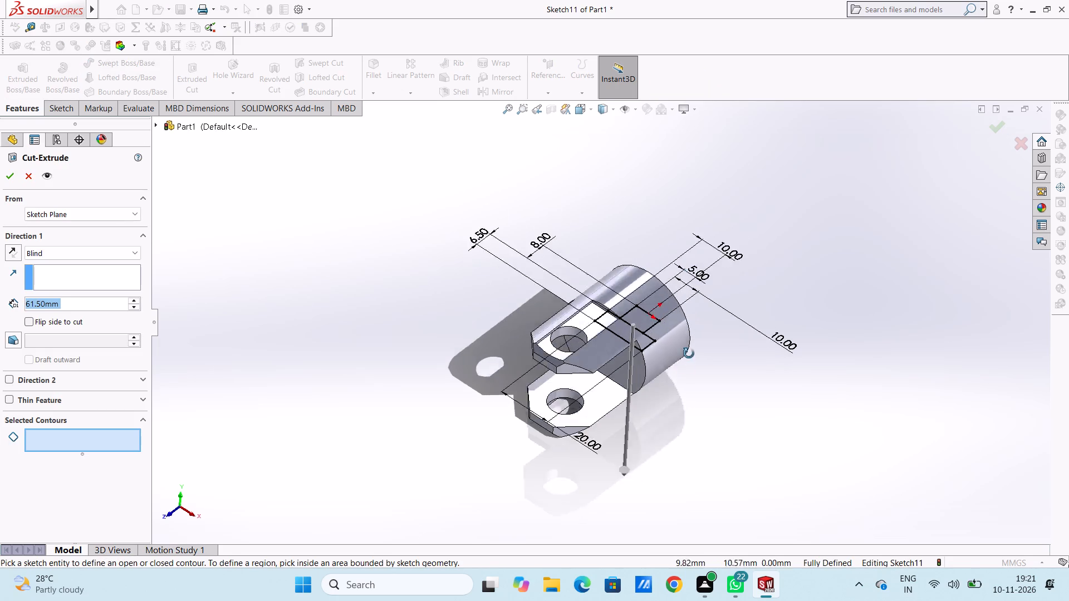
pyautogui.moveTo(689, 353); pyautogui.dragTo(688, 383, button='middle')
pyautogui.scroll(-7, 636, 295)
pyautogui.click(555, 373)
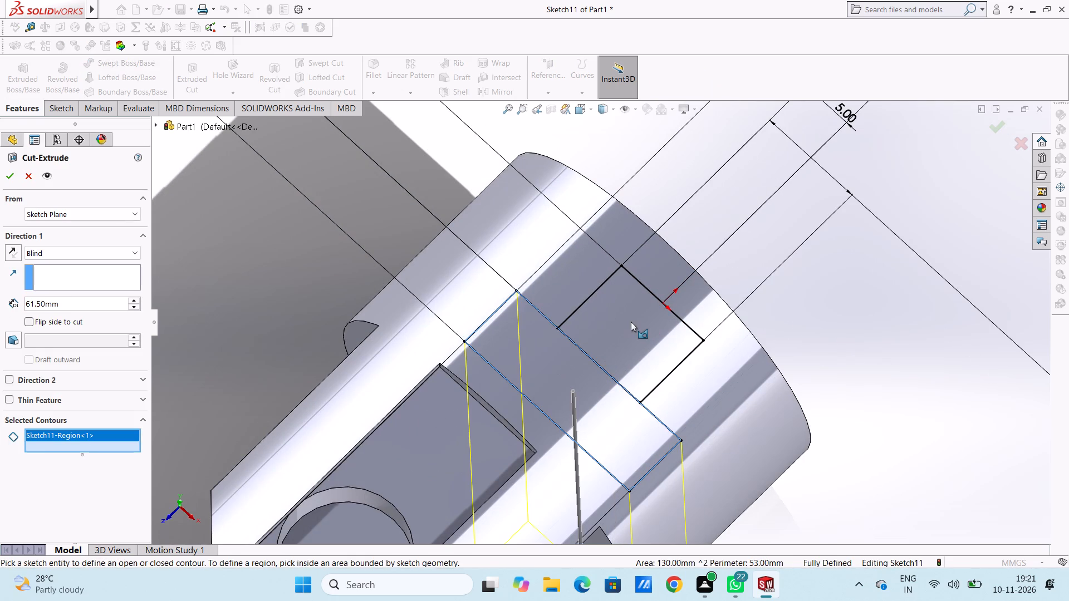
pyautogui.click(631, 322)
pyautogui.scroll(6, 536, 306)
pyautogui.click(11, 252)
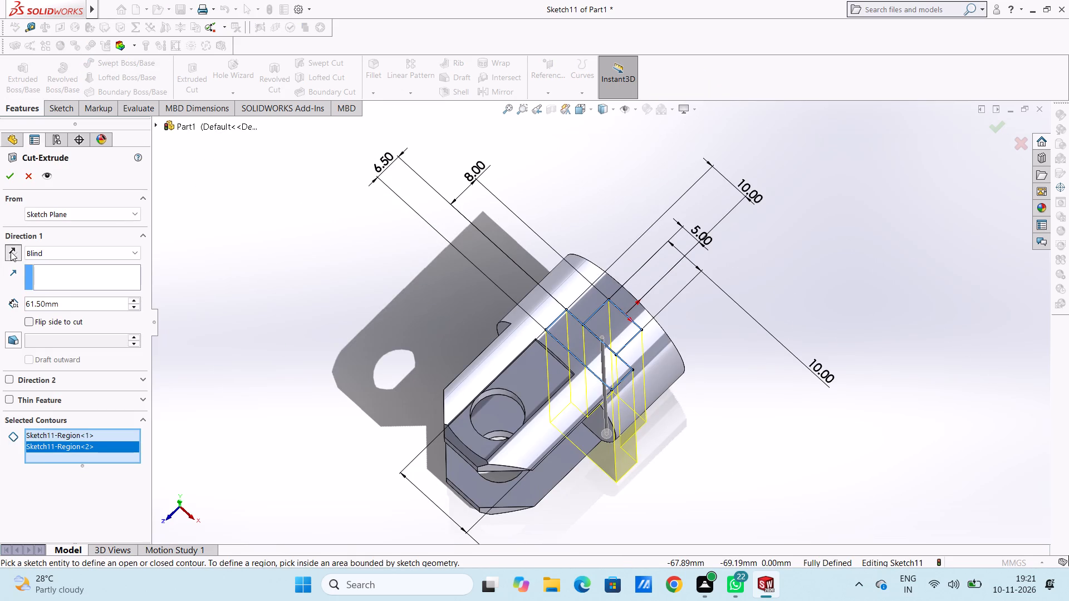
pyautogui.click(11, 178)
pyautogui.click(292, 255)
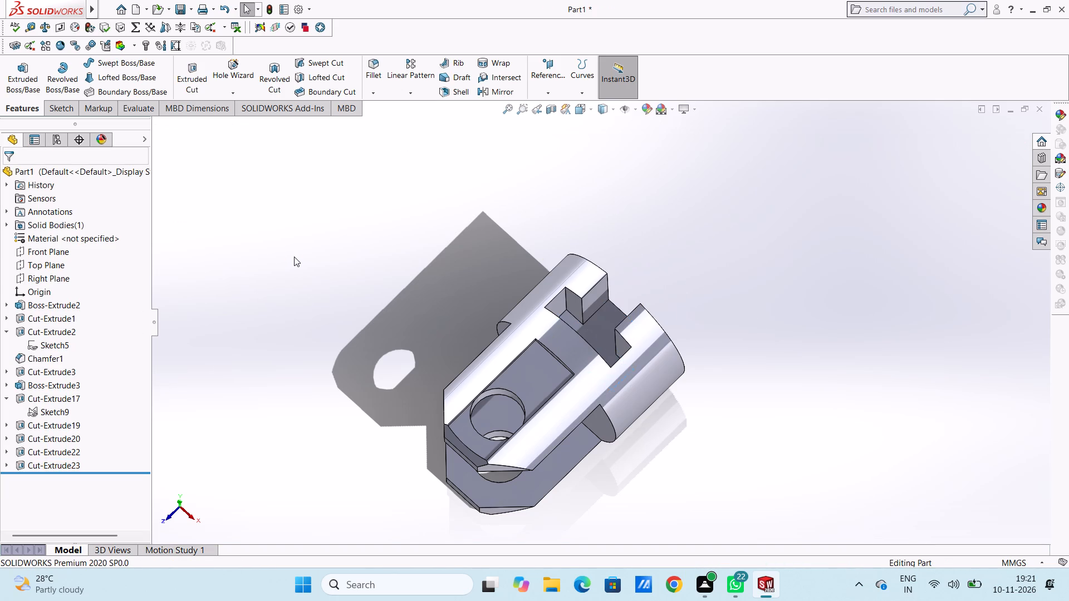
# Examine the T-shaped slot cut in the part's base from several angles.
pyautogui.moveTo(340, 302); pyautogui.dragTo(418, 262, button='middle')
pyautogui.moveTo(383, 376); pyautogui.dragTo(319, 288, button='middle')
pyautogui.moveTo(398, 377); pyautogui.dragTo(365, 343, button='middle')
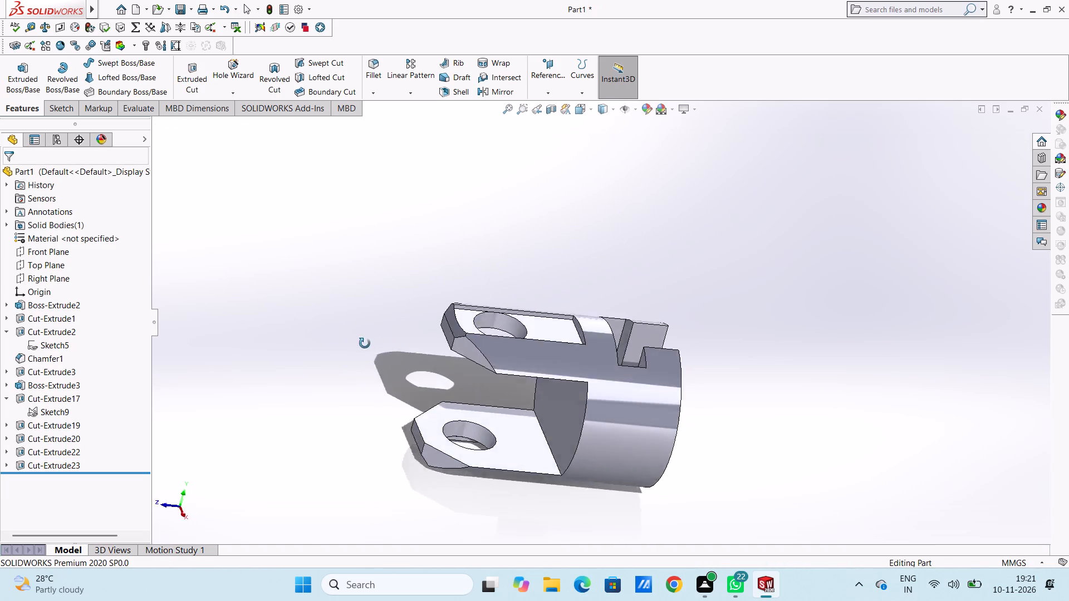
pyautogui.moveTo(365, 343); pyautogui.dragTo(334, 336, button='middle')
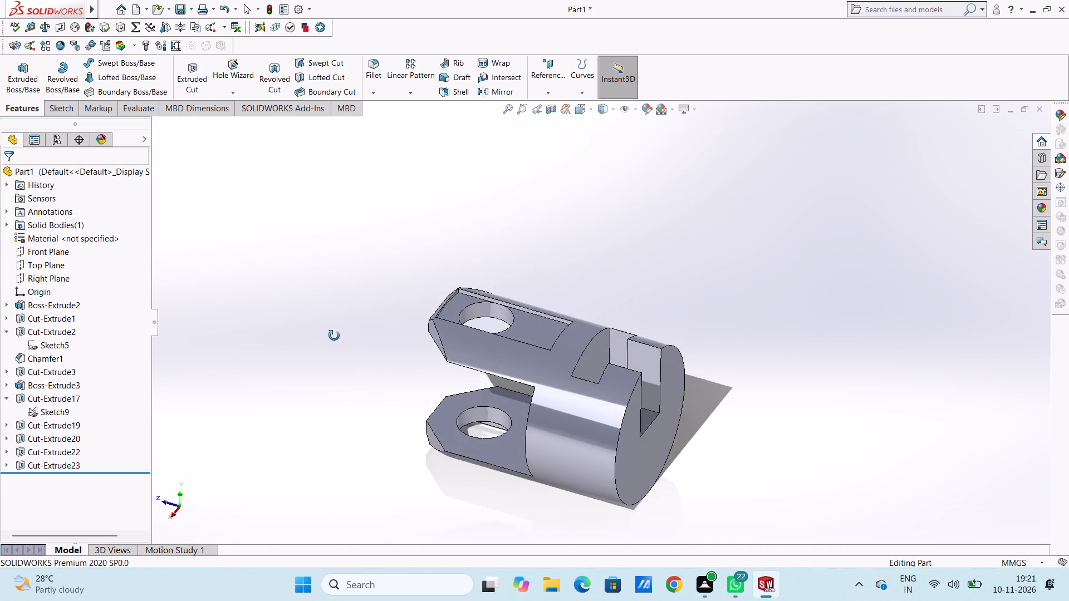
pyautogui.moveTo(334, 336); pyautogui.dragTo(339, 311, button='middle')
pyautogui.moveTo(378, 407); pyautogui.dragTo(366, 368, button='middle')
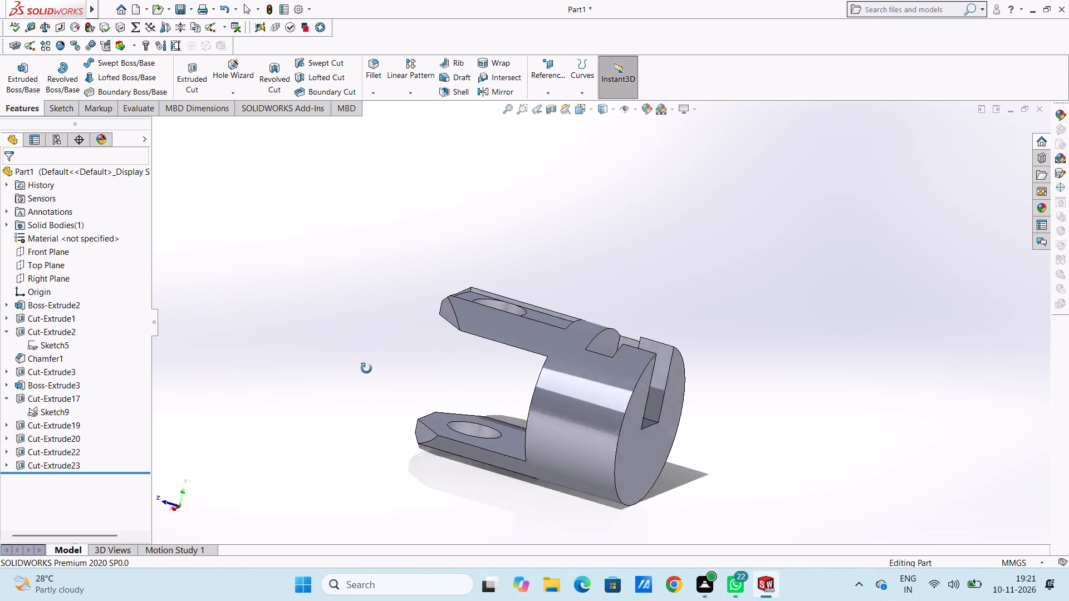
pyautogui.moveTo(366, 368); pyautogui.dragTo(351, 371, button='middle')
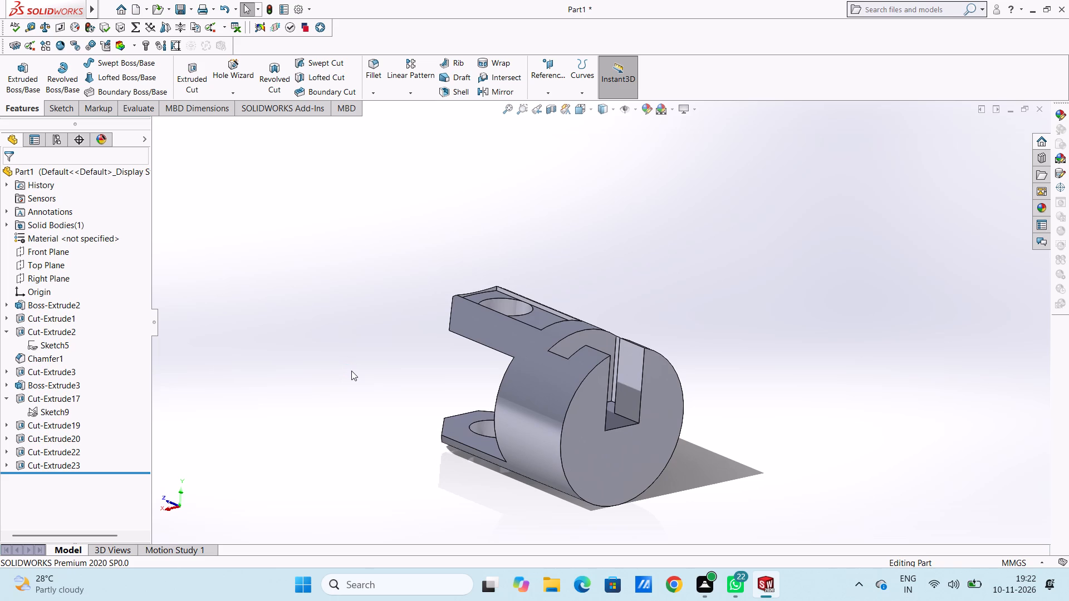
# On the T-slot's inner end face, sketch a circle about 28.7 mm in diameter centred on the origin.
pyautogui.hotkey('ctrl', '2')
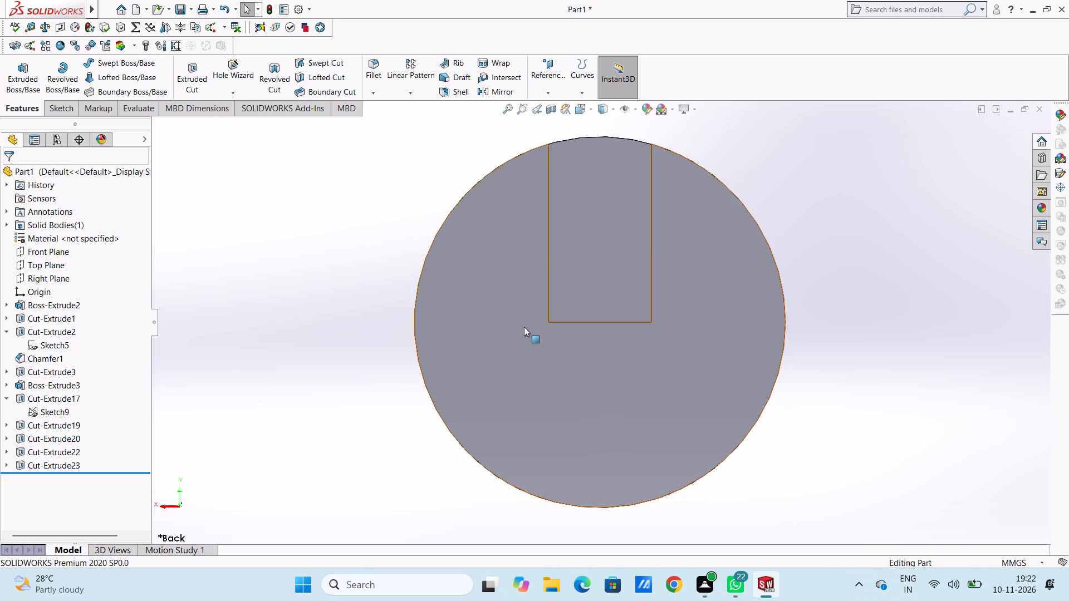
pyautogui.scroll(4, 649, 250)
pyautogui.click(595, 278)
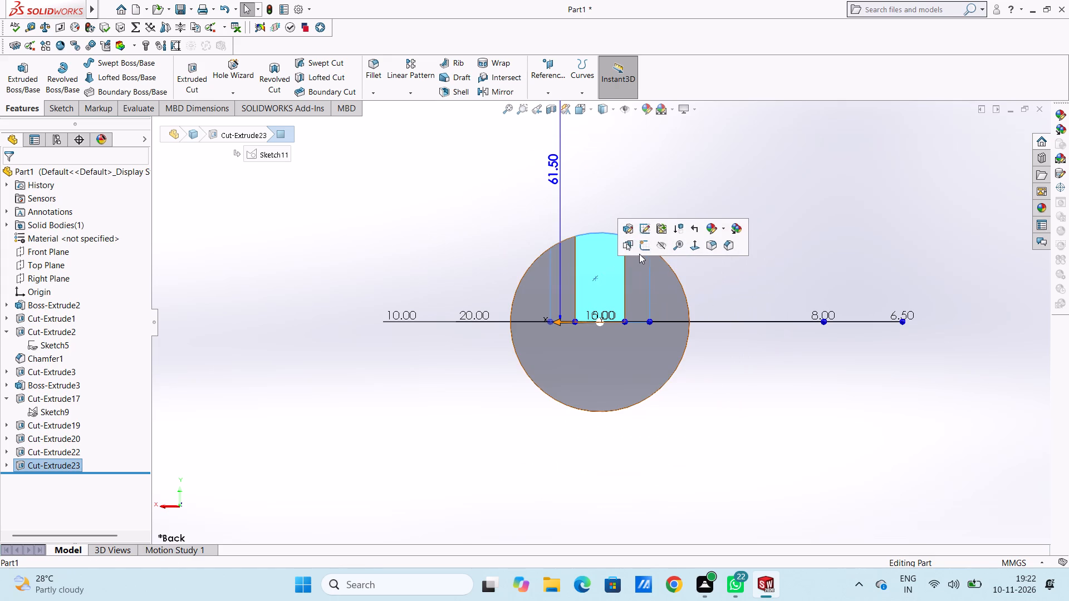
pyautogui.click(641, 251)
pyautogui.click(639, 210)
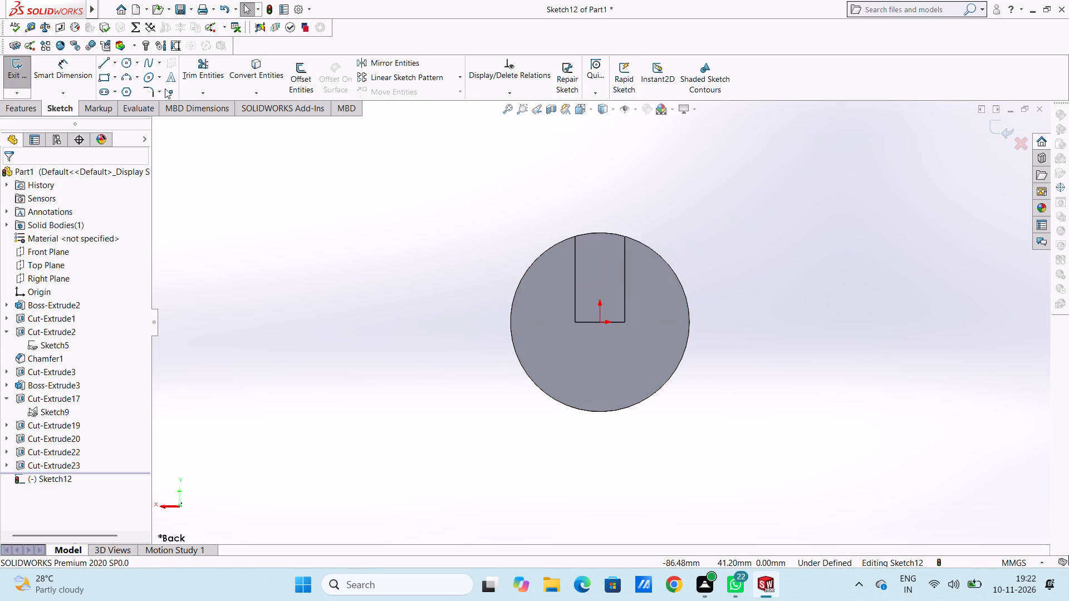
pyautogui.click(129, 62)
pyautogui.click(600, 321)
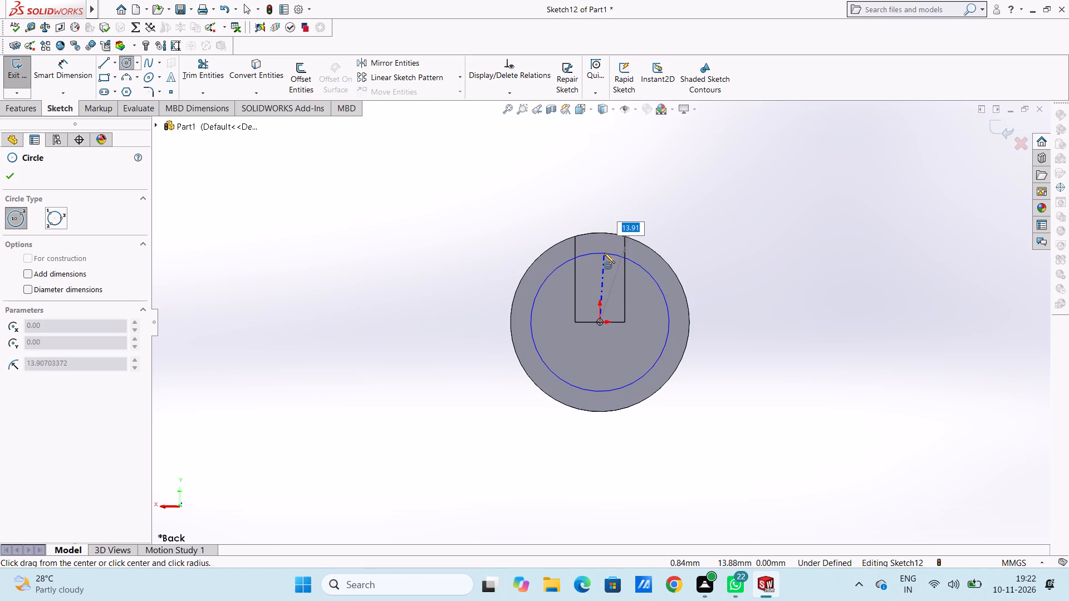
pyautogui.click(605, 251)
pyautogui.rightClick(714, 195)
pyautogui.click(732, 200)
pyautogui.click(727, 201)
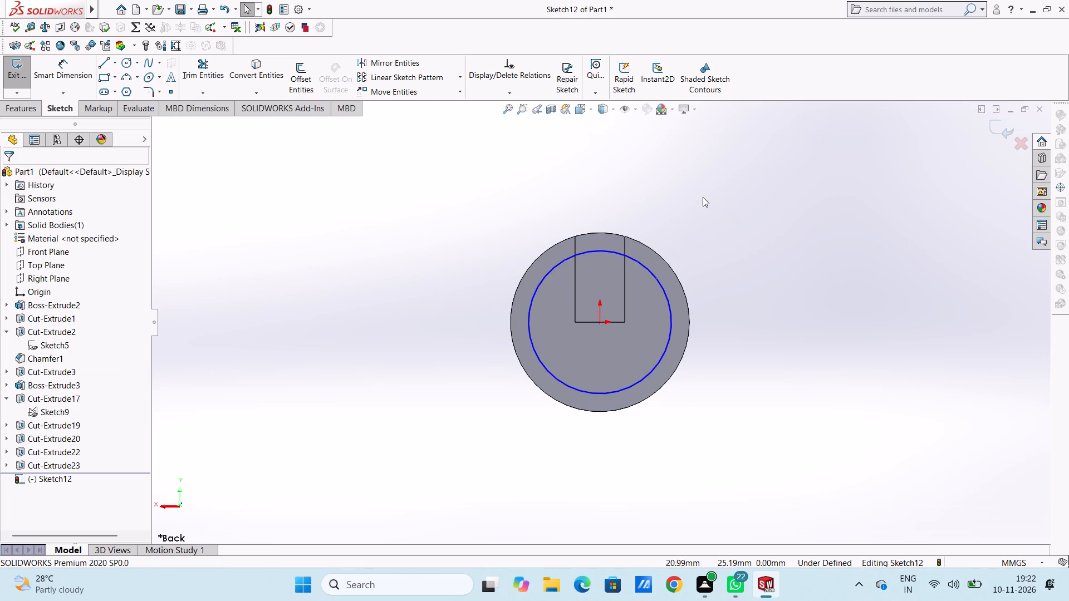
# Dimension the circle's diameter as 28 mm.
pyautogui.moveTo(700, 204); pyautogui.dragTo(707, 245, button='middle')
pyautogui.click(67, 62)
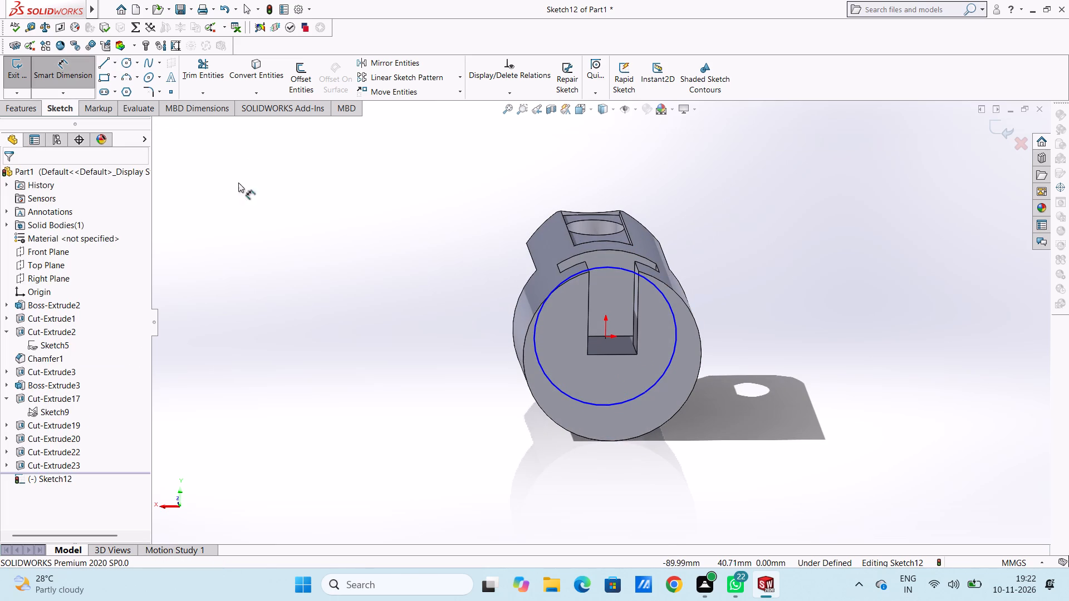
pyautogui.click(671, 315)
pyautogui.click(860, 238)
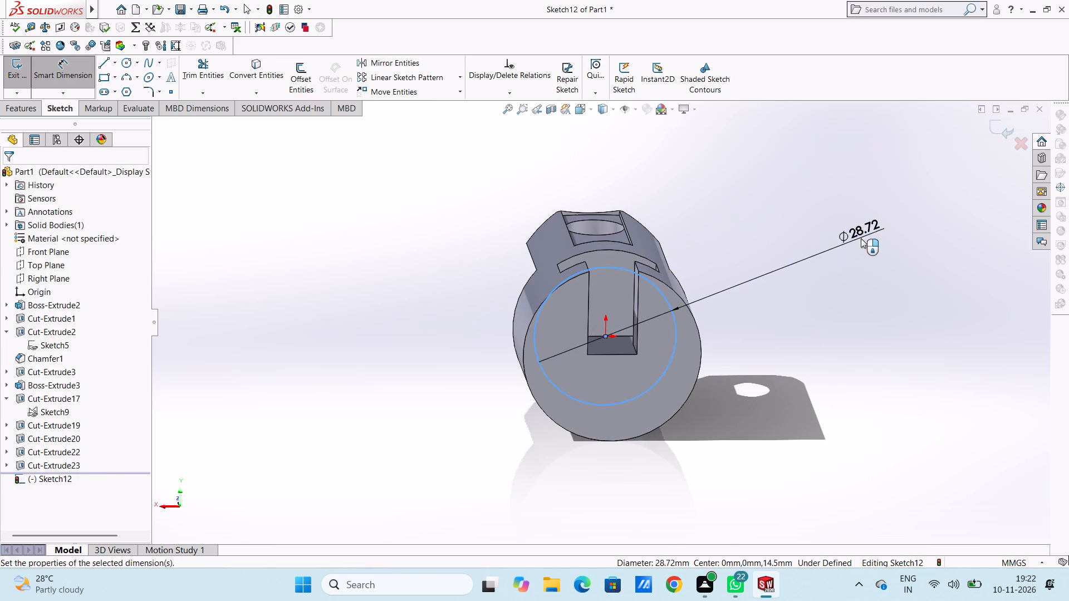
pyautogui.write('28')
pyautogui.press('Return')
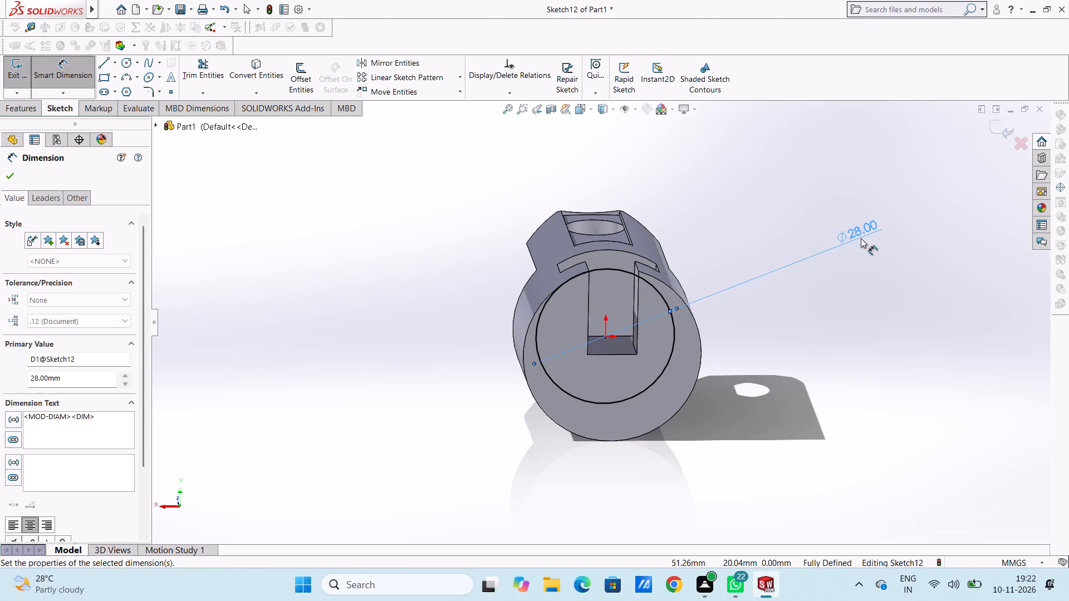
pyautogui.click(702, 185)
# Cut-extrude the 28 mm circle up to the T-slot's shoulder face nearest the base, using the Up To Surface end condition.
pyautogui.moveTo(726, 219); pyautogui.dragTo(789, 337, button='middle')
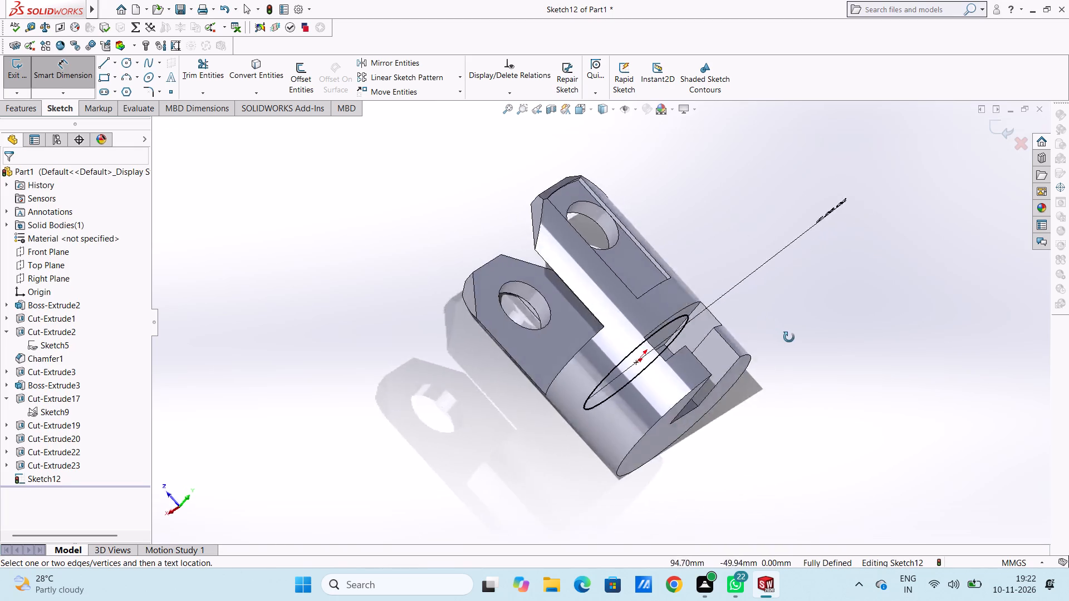
pyautogui.moveTo(789, 337); pyautogui.dragTo(762, 344, button='middle')
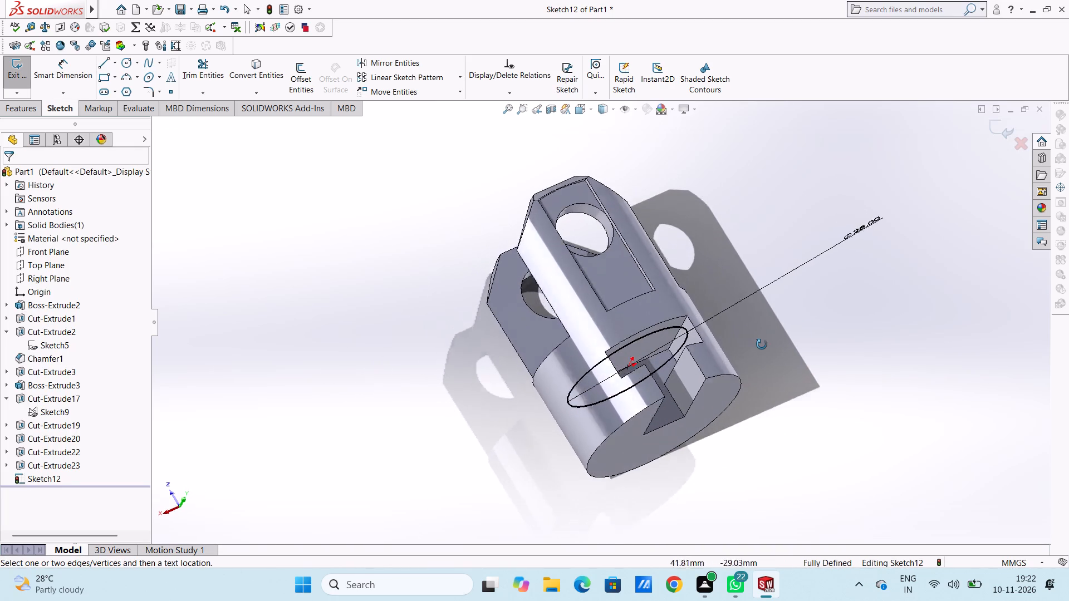
pyautogui.moveTo(762, 344); pyautogui.dragTo(772, 358, button='middle')
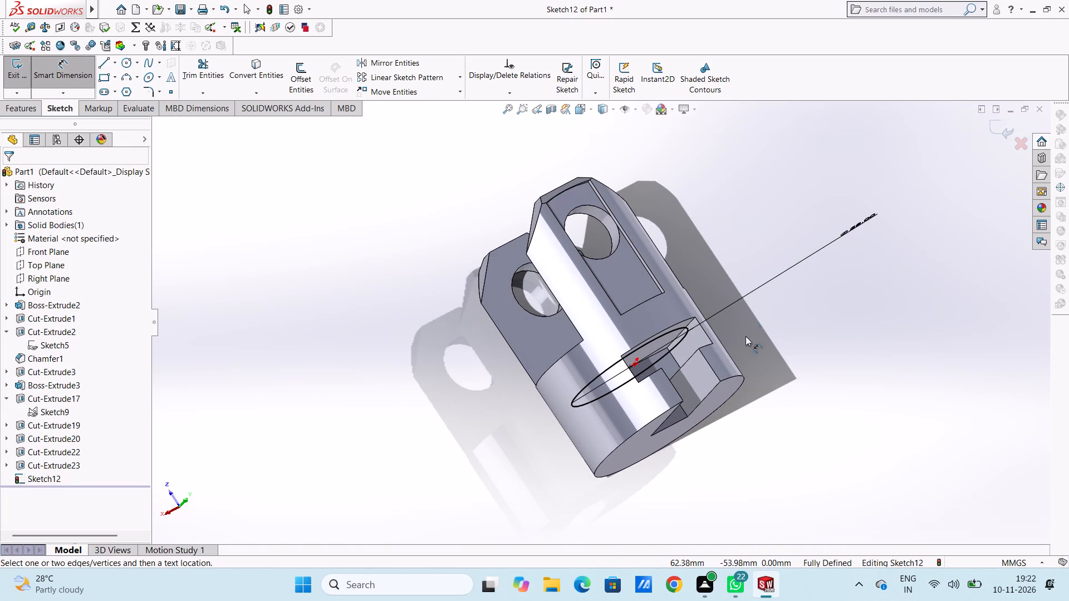
pyautogui.moveTo(736, 240); pyautogui.dragTo(739, 292, button='middle')
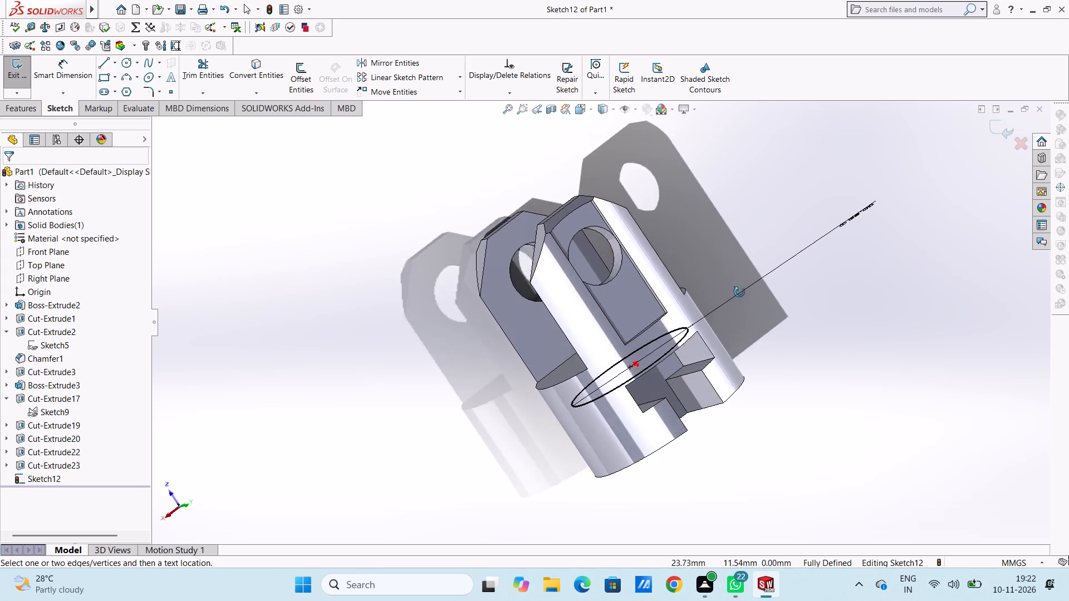
pyautogui.moveTo(739, 292); pyautogui.dragTo(729, 263, button='middle')
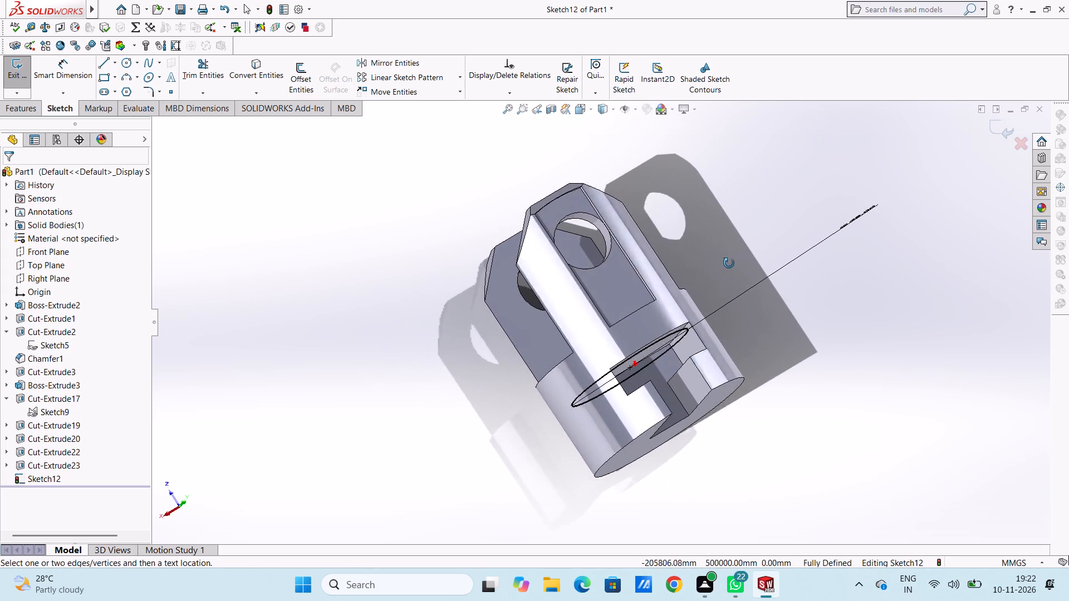
pyautogui.moveTo(729, 263); pyautogui.dragTo(765, 268, button='middle')
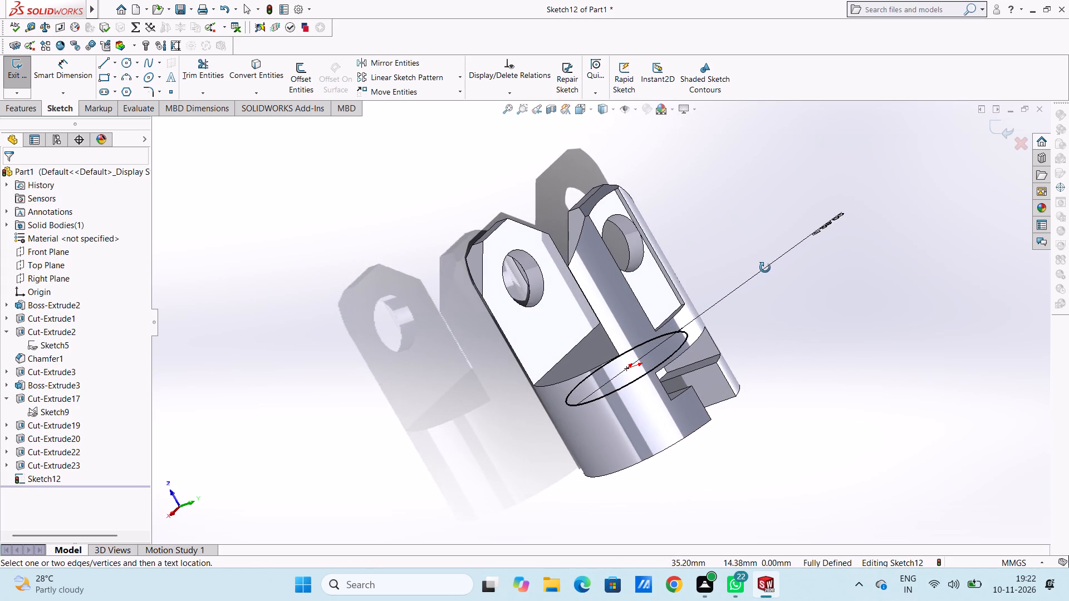
pyautogui.moveTo(765, 268); pyautogui.dragTo(764, 255, button='middle')
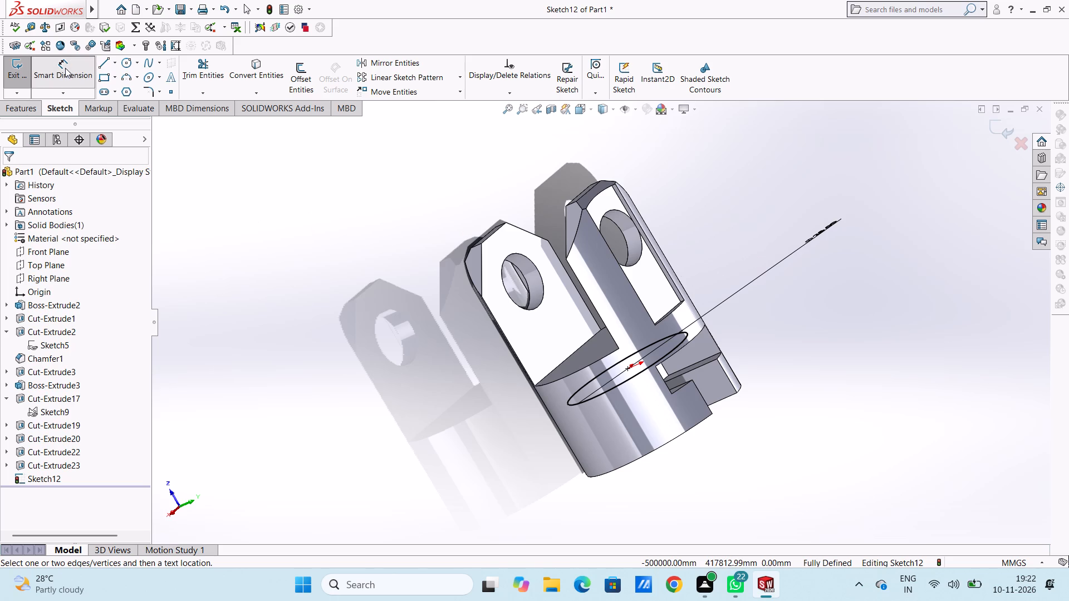
pyautogui.click(65, 68)
pyautogui.click(33, 108)
pyautogui.click(190, 68)
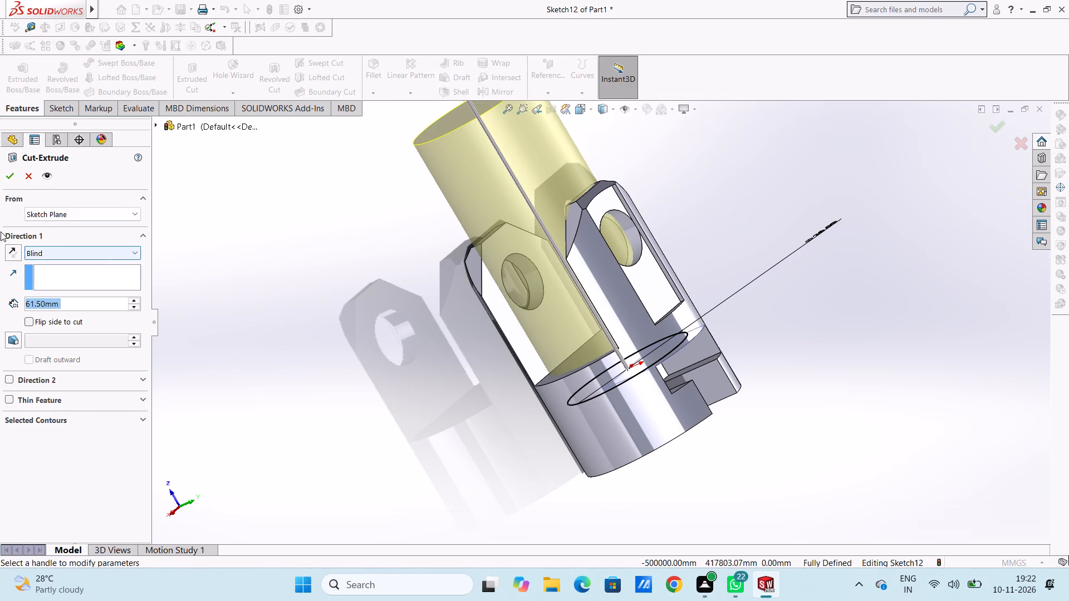
pyautogui.click(121, 248)
pyautogui.click(97, 312)
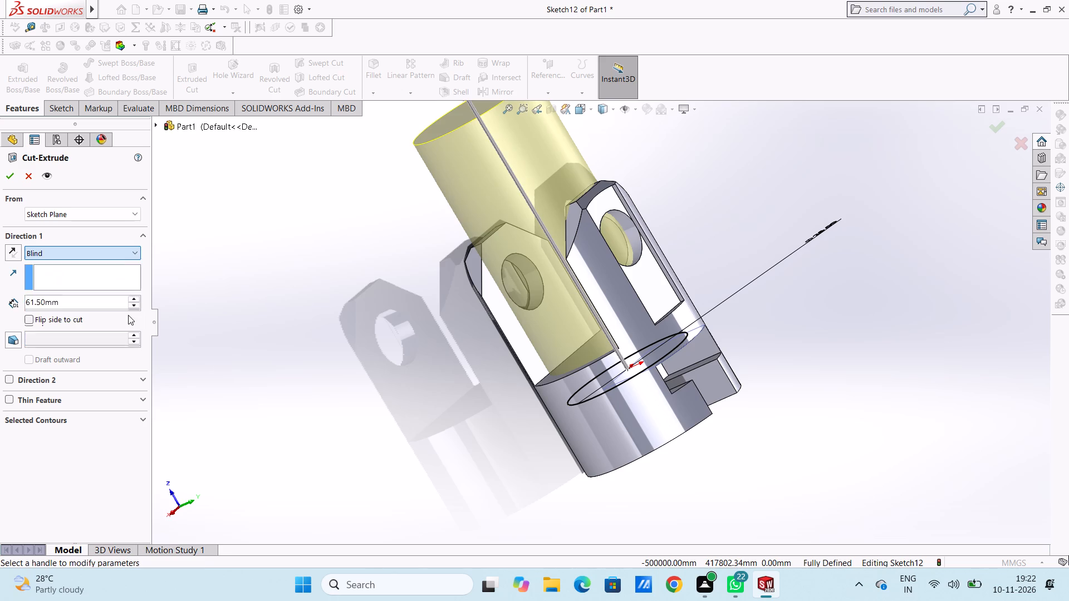
pyautogui.scroll(-4, 712, 371)
pyautogui.click(651, 337)
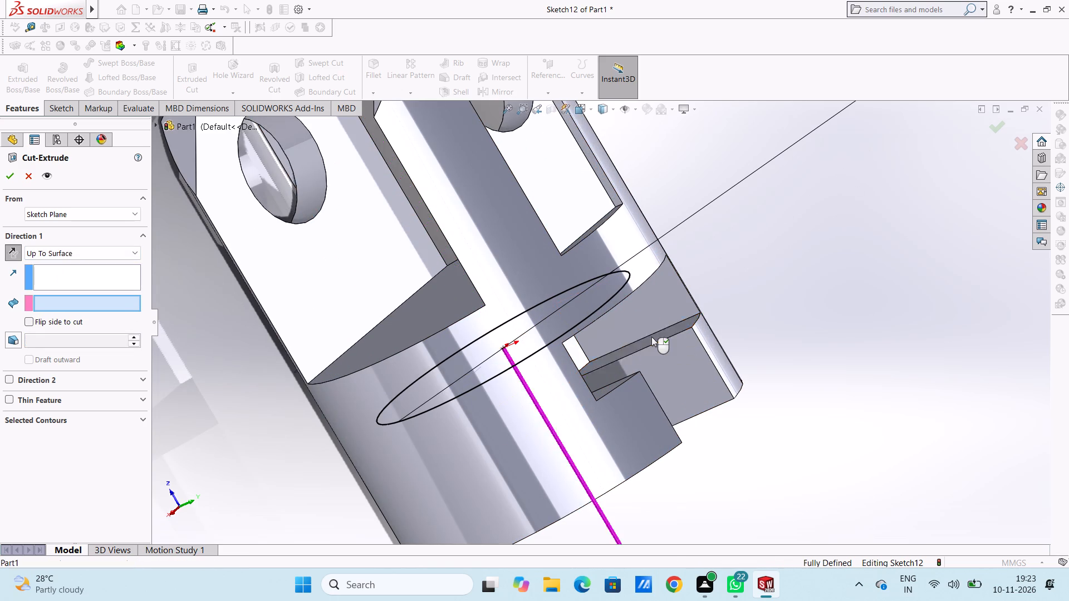
pyautogui.scroll(6, 758, 397)
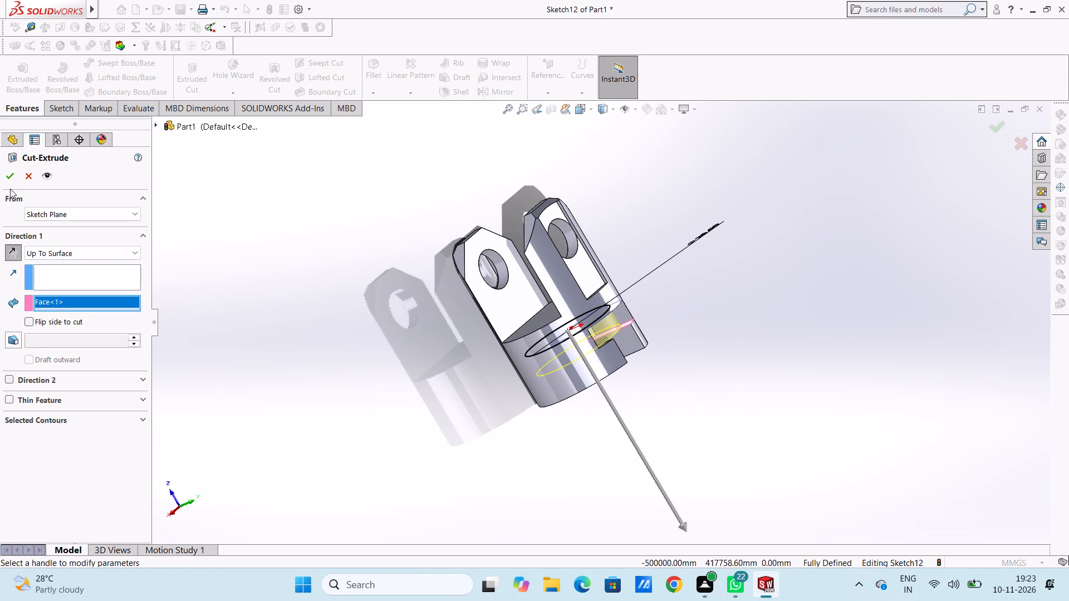
pyautogui.click(11, 174)
pyautogui.click(345, 307)
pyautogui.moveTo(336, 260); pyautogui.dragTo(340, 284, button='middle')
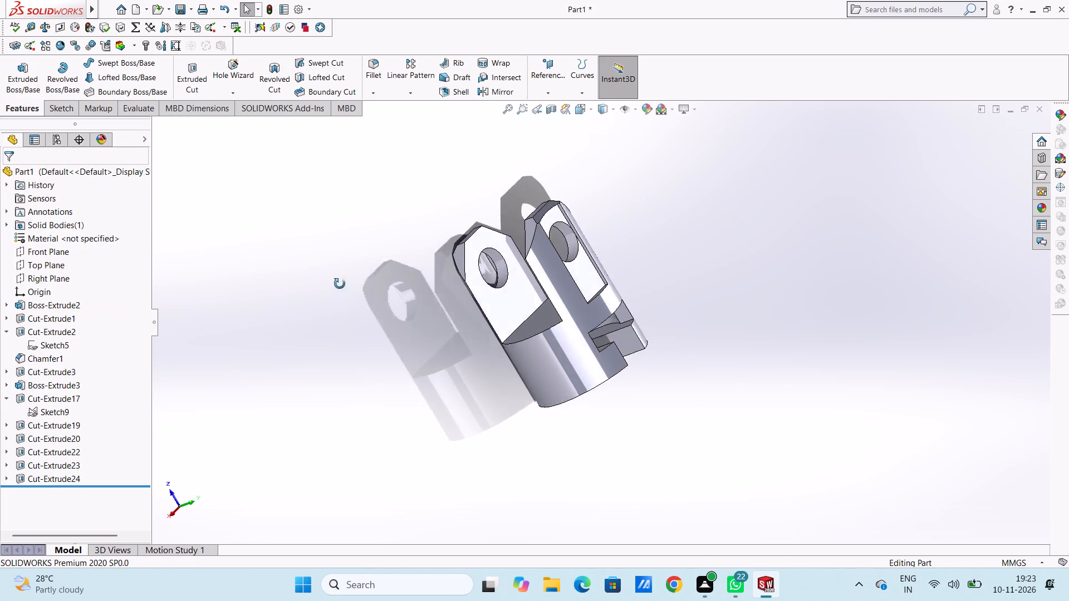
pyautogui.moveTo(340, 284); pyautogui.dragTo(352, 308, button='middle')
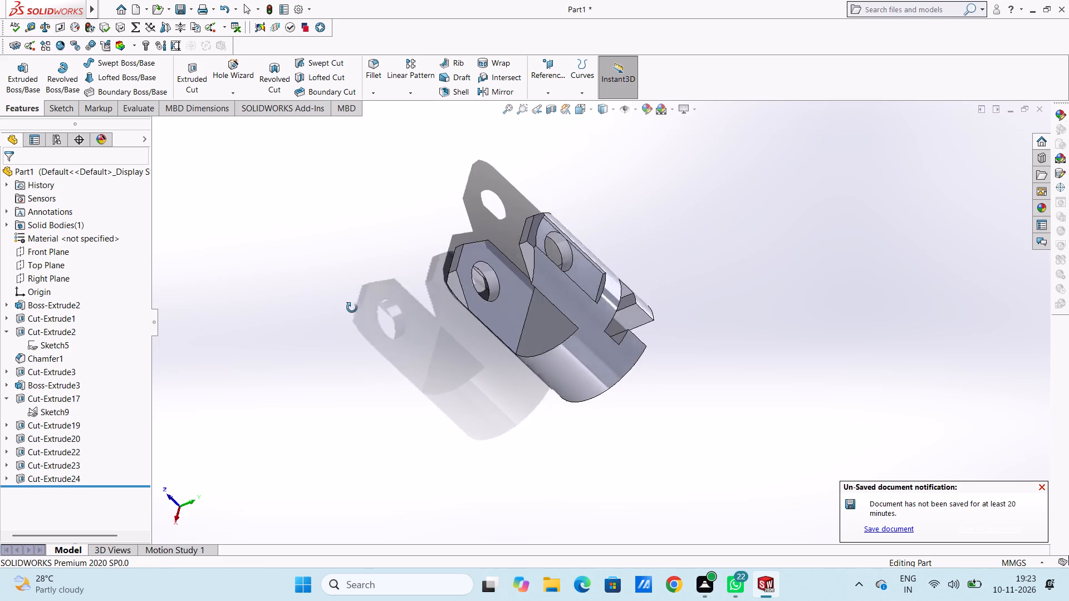
# Examine the slotted part, its prongs and the T-slot with its circular recess from several angles and standard views.
pyautogui.moveTo(352, 308); pyautogui.dragTo(270, 379, button='middle')
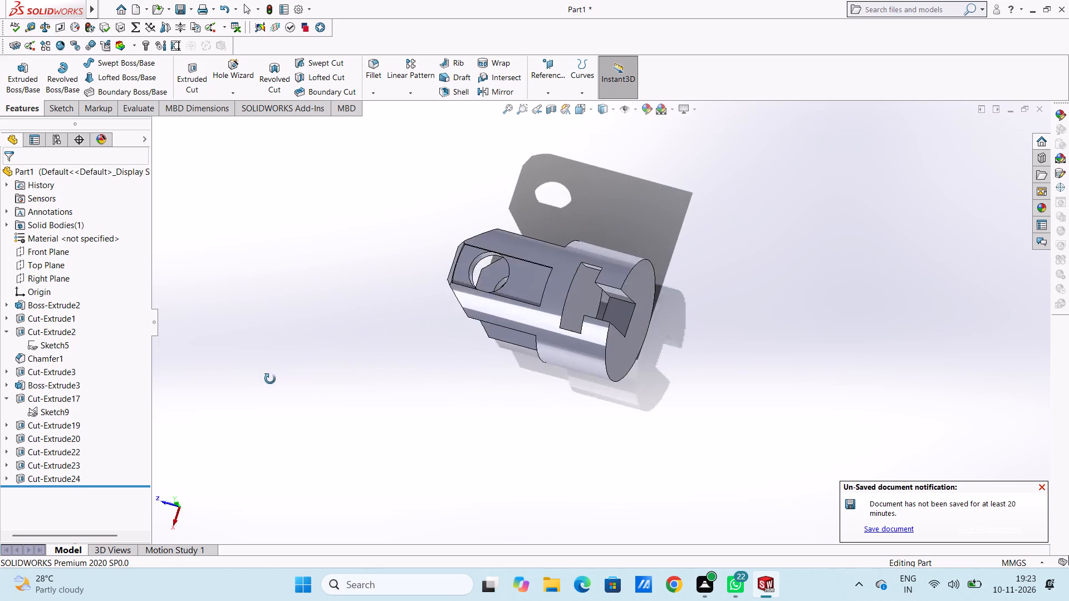
pyautogui.moveTo(270, 379); pyautogui.dragTo(322, 358, button='middle')
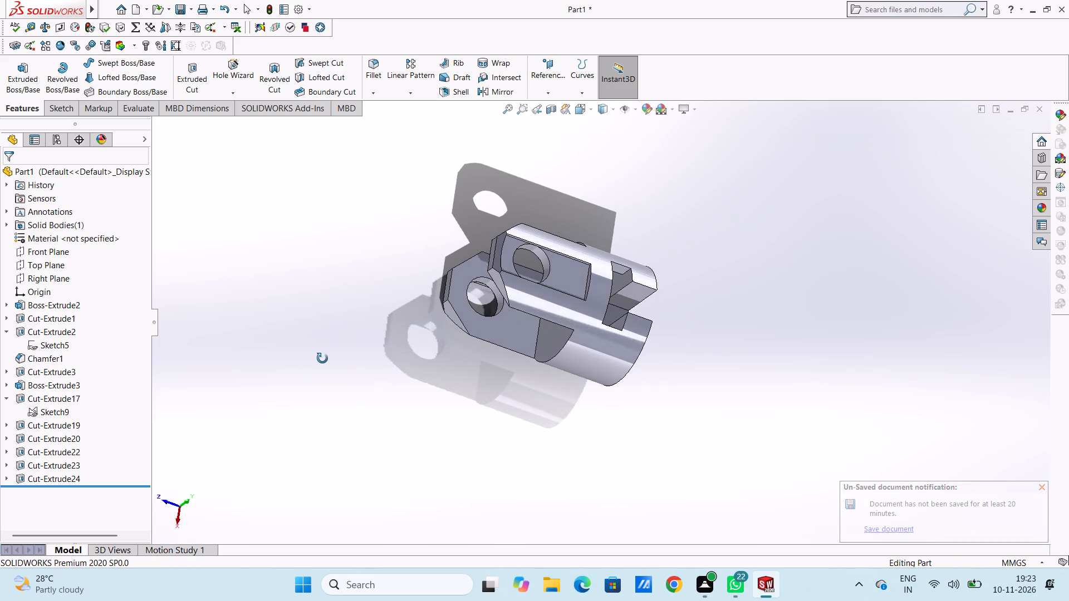
pyautogui.moveTo(322, 358); pyautogui.dragTo(329, 358, button='middle')
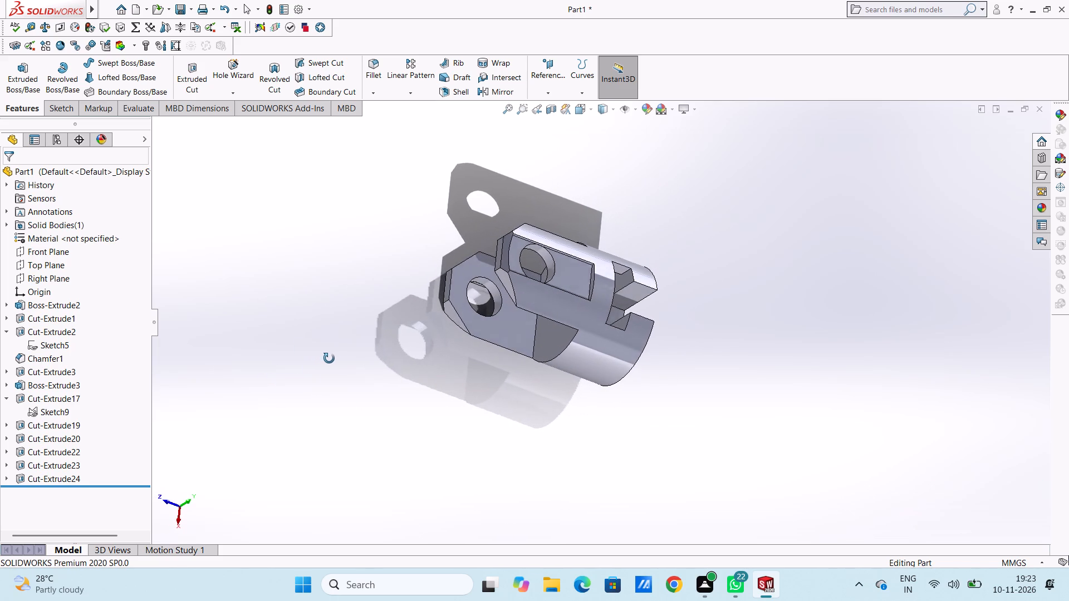
pyautogui.moveTo(329, 358); pyautogui.dragTo(286, 343, button='middle')
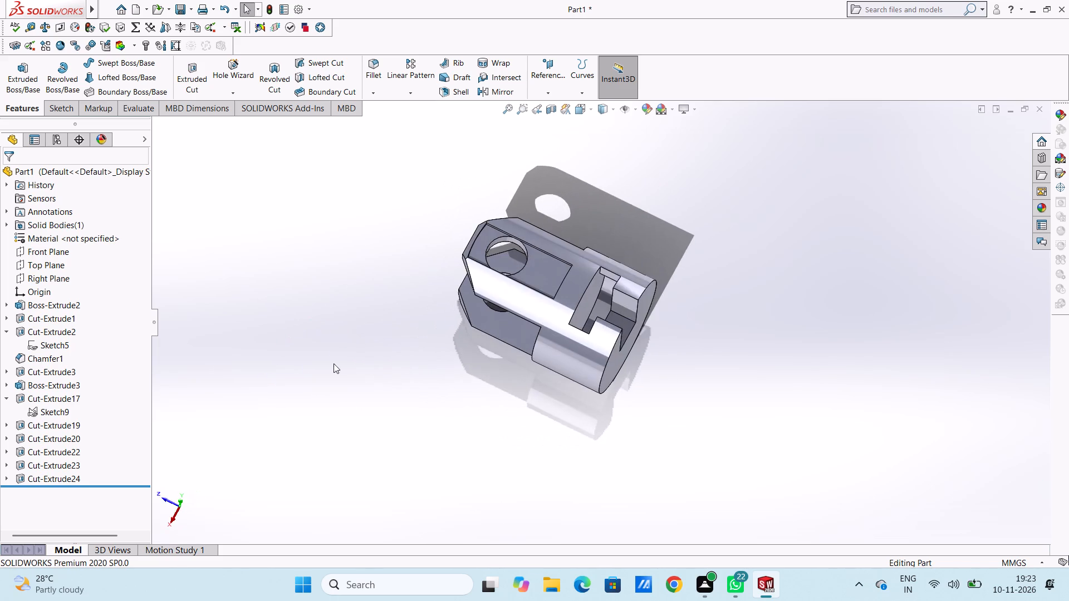
pyautogui.moveTo(370, 386); pyautogui.dragTo(370, 382, button='middle')
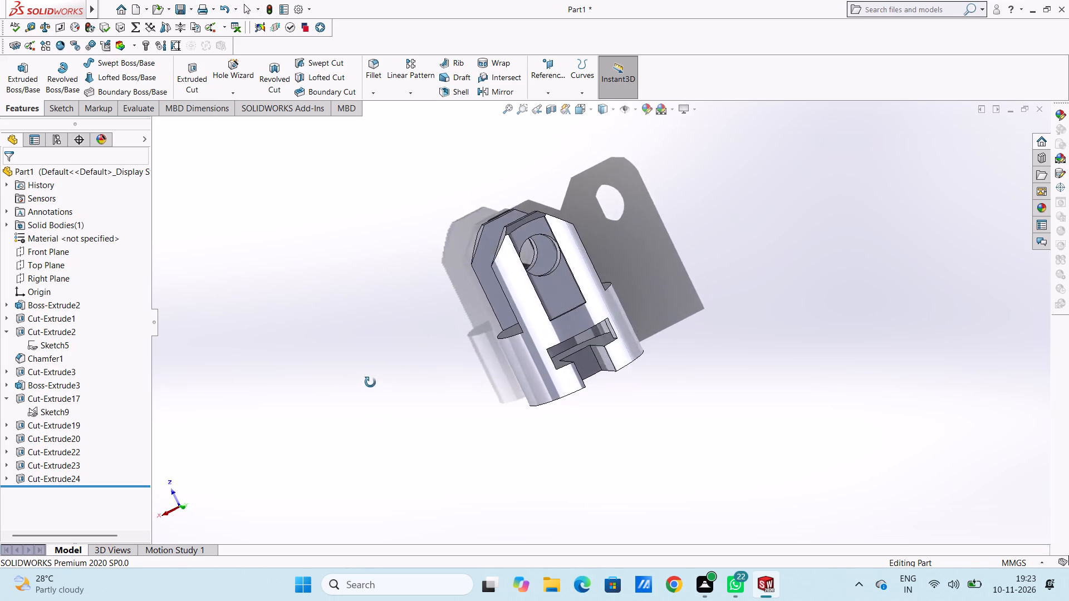
pyautogui.moveTo(370, 382); pyautogui.dragTo(401, 336, button='middle')
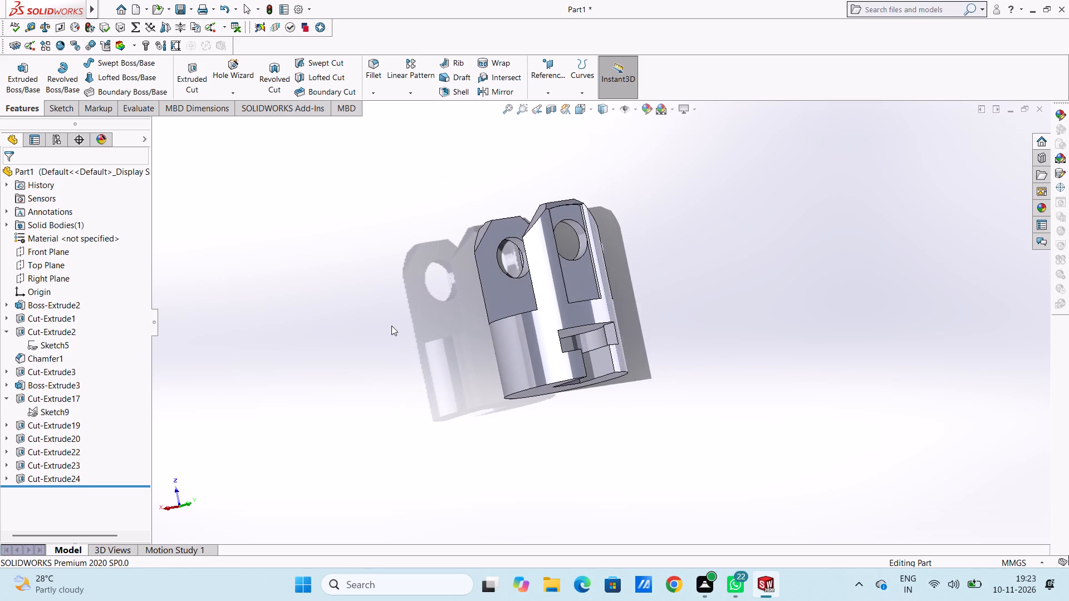
pyautogui.moveTo(410, 384); pyautogui.dragTo(383, 317, button='middle')
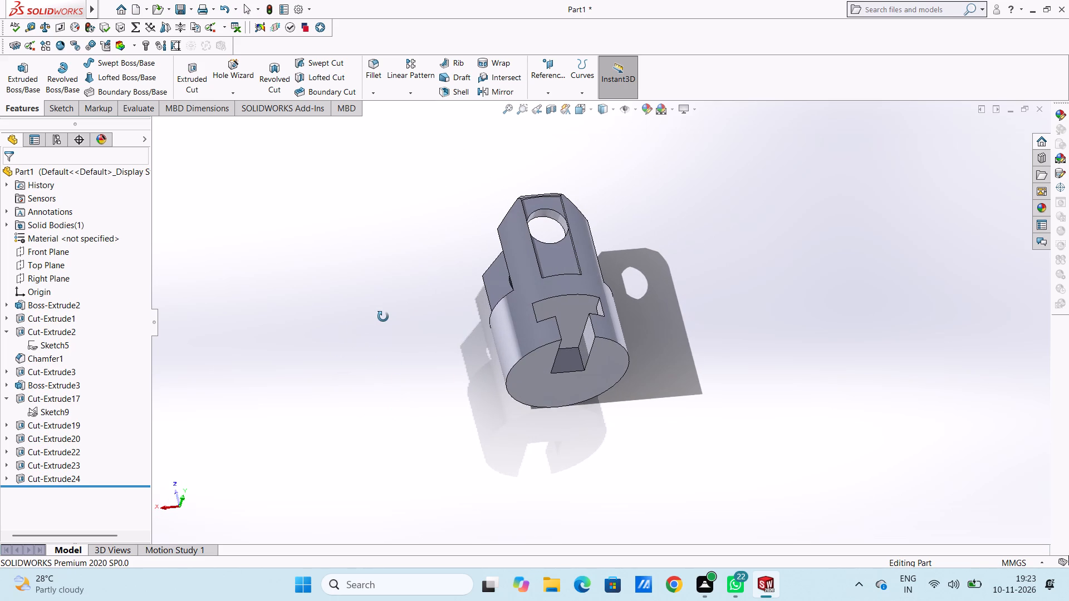
pyautogui.moveTo(383, 317); pyautogui.dragTo(388, 319, button='middle')
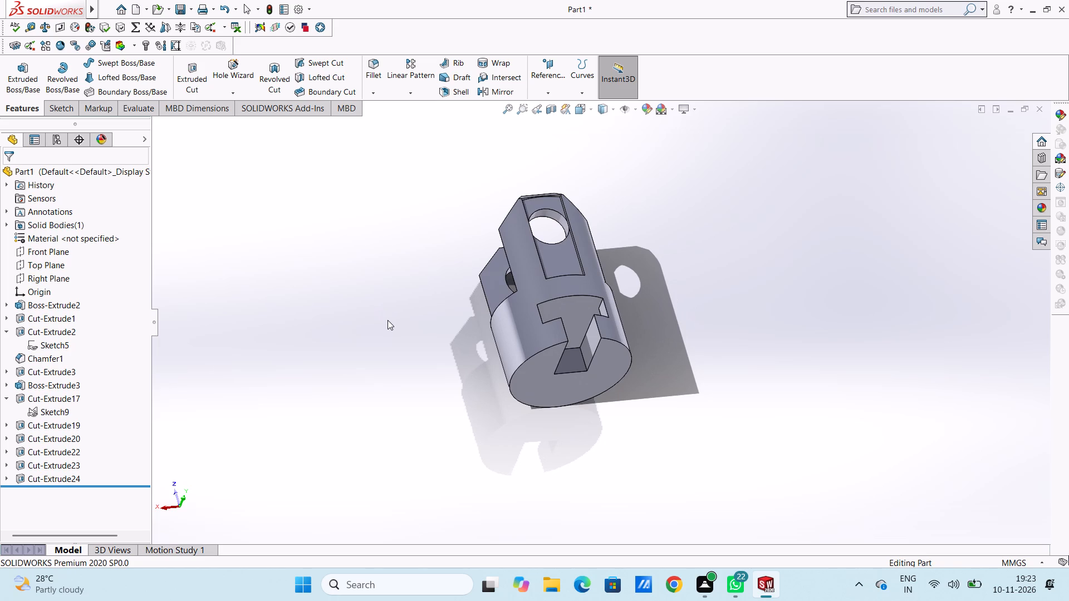
pyautogui.moveTo(331, 339); pyautogui.dragTo(330, 345, button='middle')
pyautogui.moveTo(330, 345); pyautogui.dragTo(328, 413, button='middle')
pyautogui.moveTo(323, 346); pyautogui.dragTo(303, 380, button='middle')
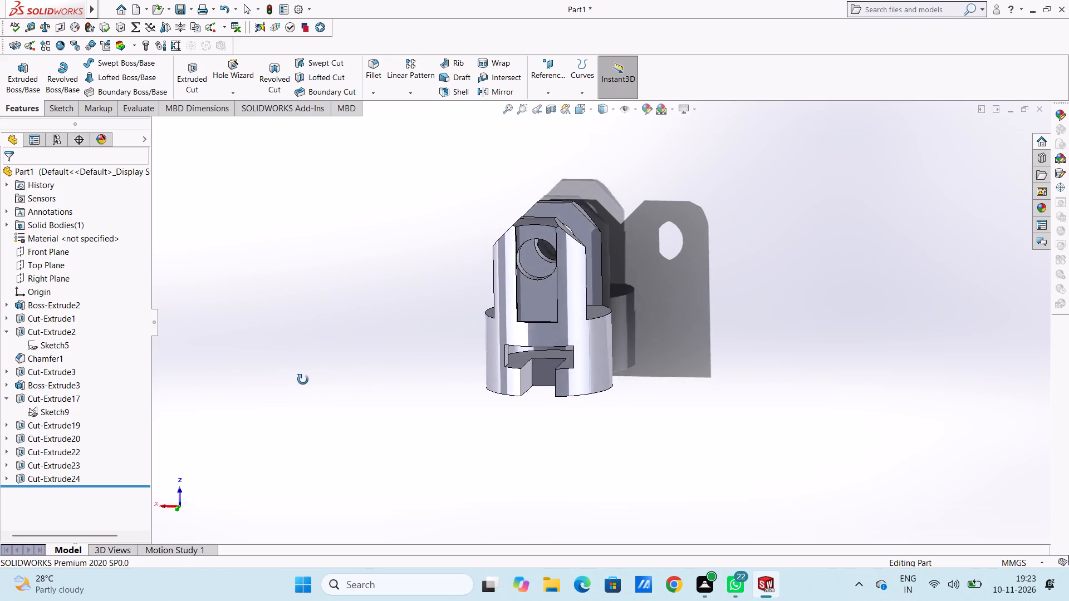
pyautogui.moveTo(303, 380); pyautogui.dragTo(350, 382, button='middle')
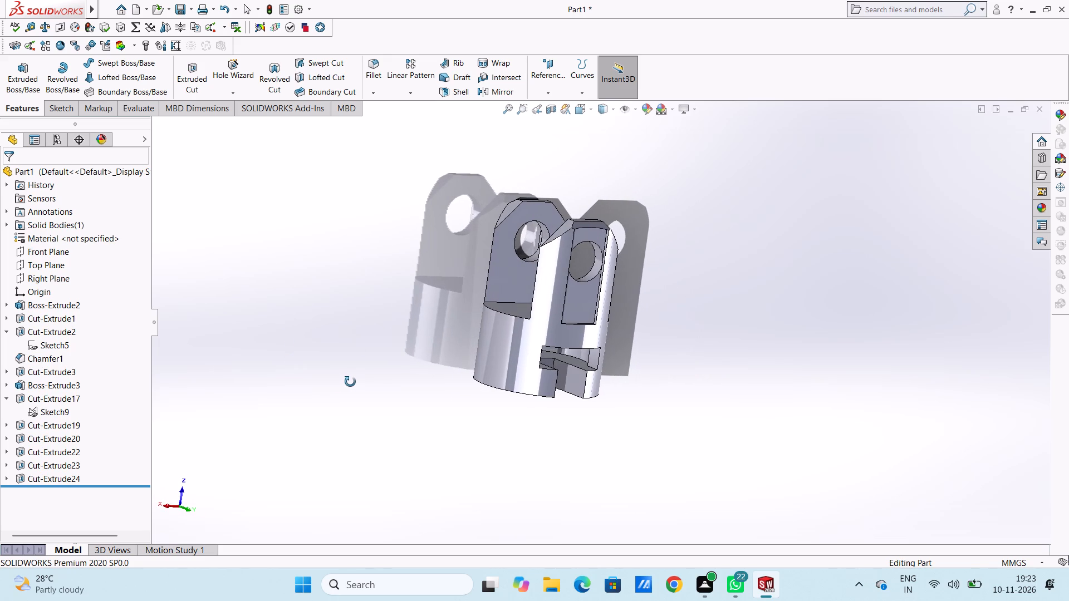
pyautogui.moveTo(350, 382); pyautogui.dragTo(347, 337, button='middle')
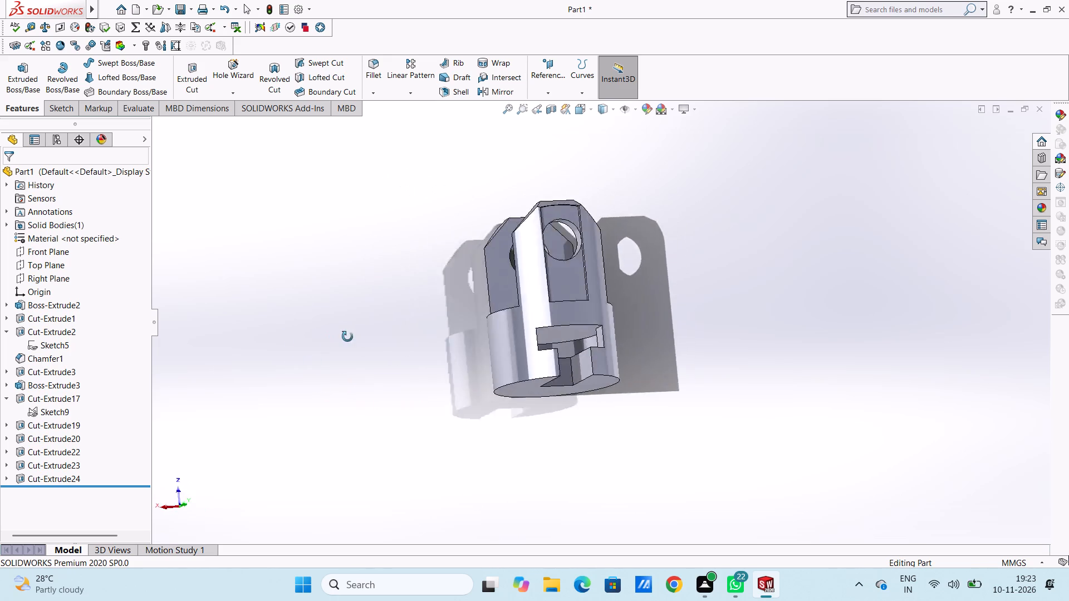
pyautogui.moveTo(347, 337); pyautogui.dragTo(394, 416, button='middle')
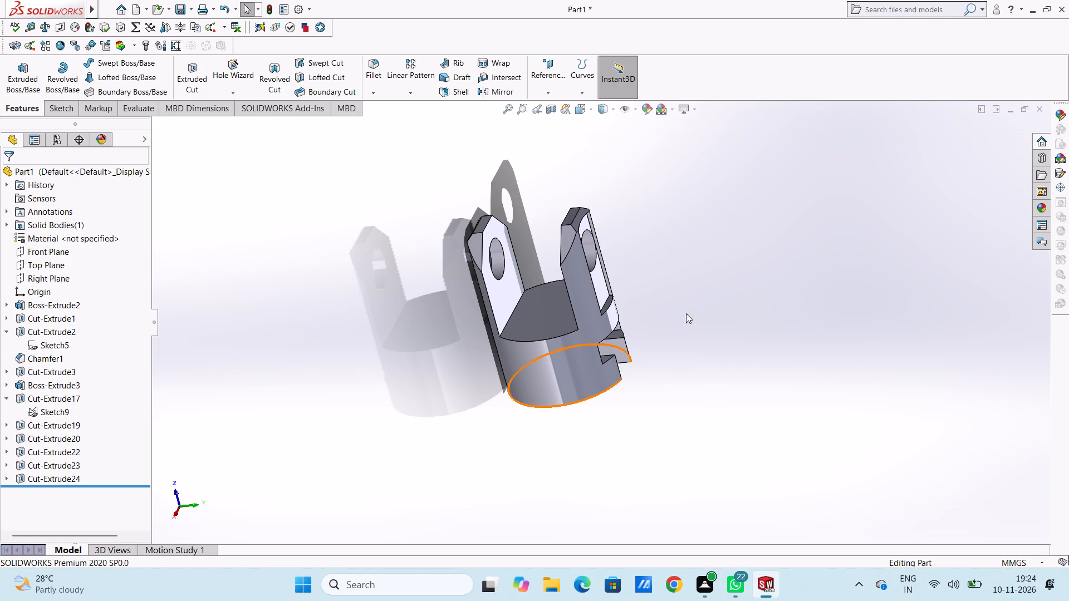
pyautogui.hotkey('ctrl', '7')
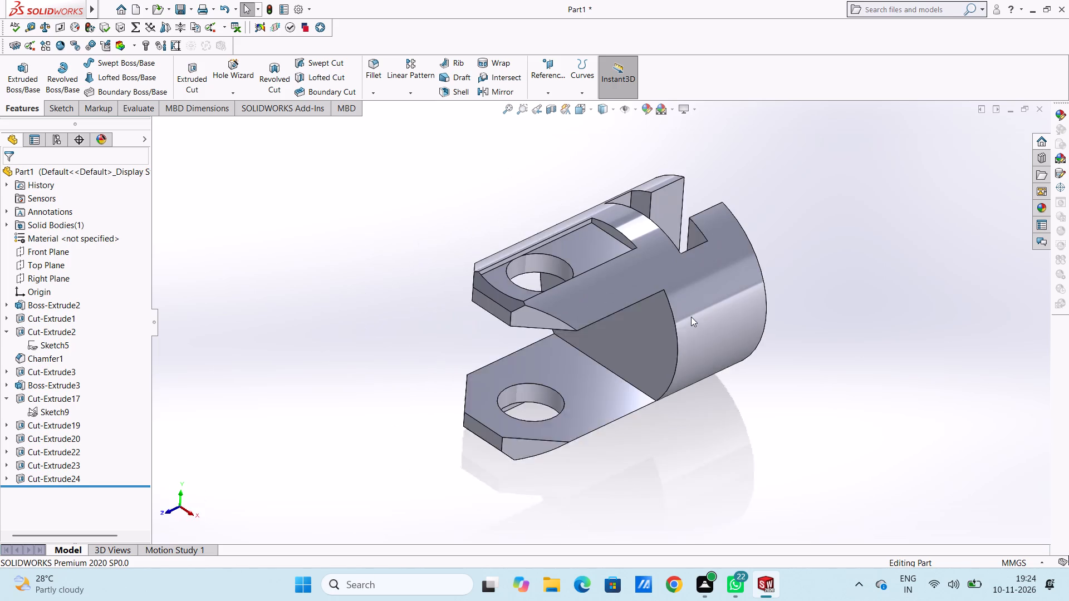
pyautogui.hotkey('ctrl', '4')
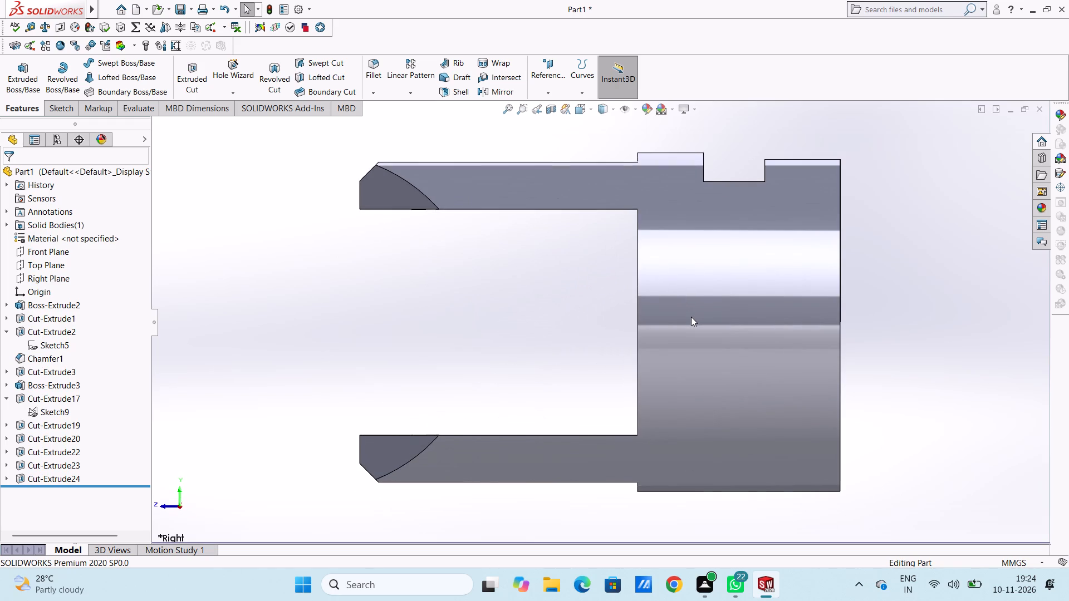
pyautogui.hotkey('ctrl', '7')
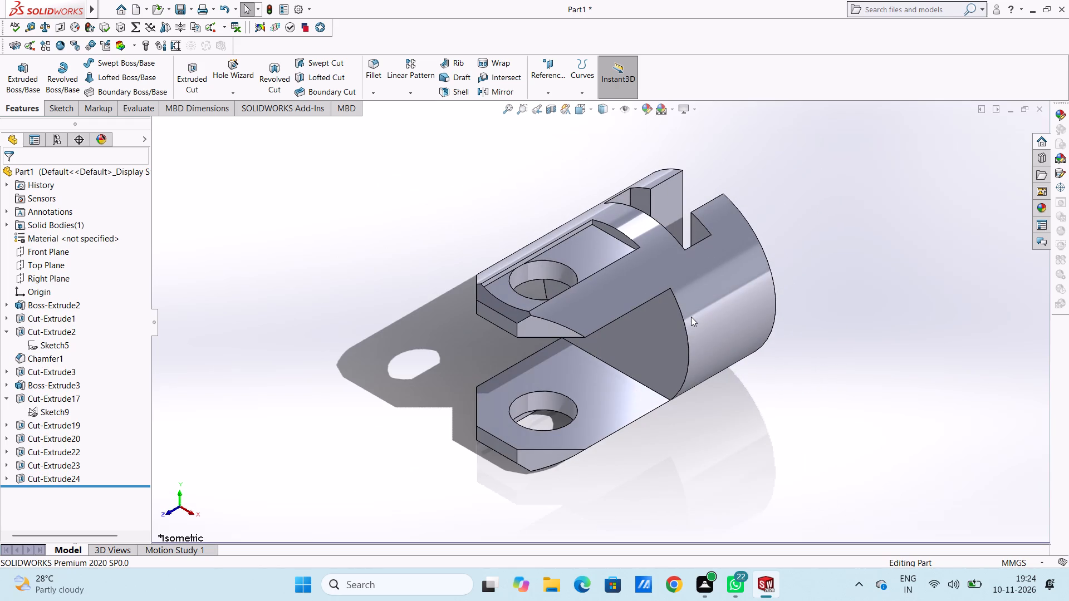
# On the side wall of the T-slot's narrow section, sketch a circle about 4.4 mm in diameter, about 4 mm from the base end and 12 mm above the axis.
pyautogui.click(675, 195)
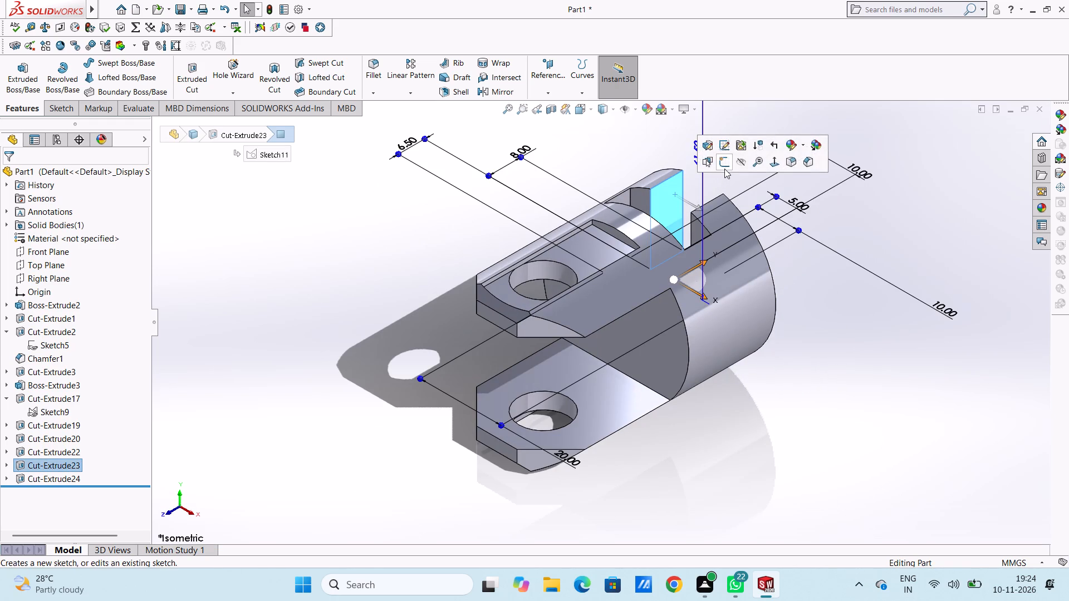
pyautogui.doubleClick(726, 165)
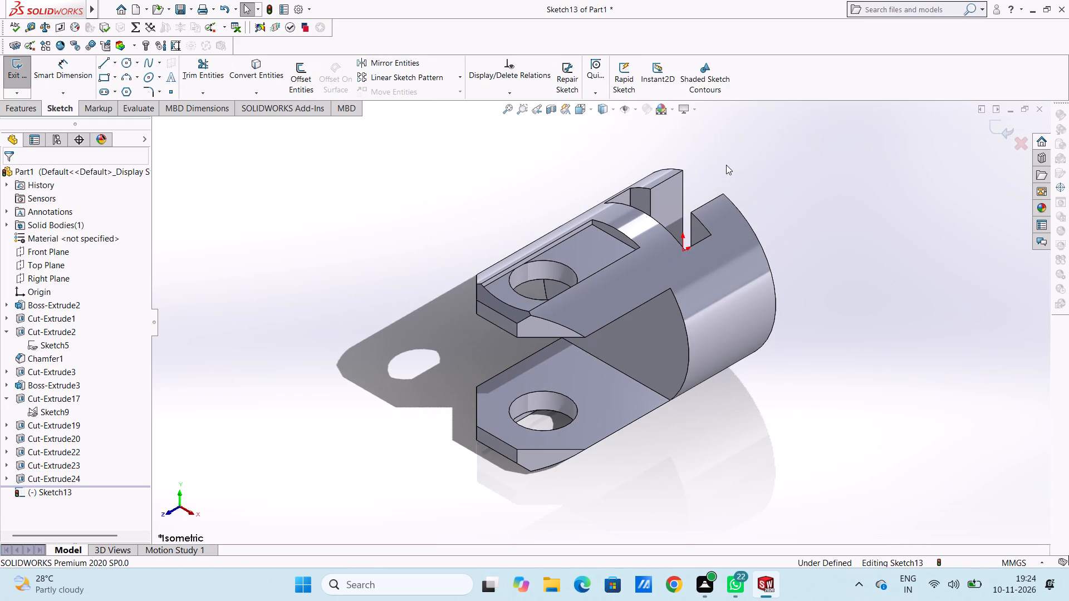
pyautogui.hotkey('ctrl', '4')
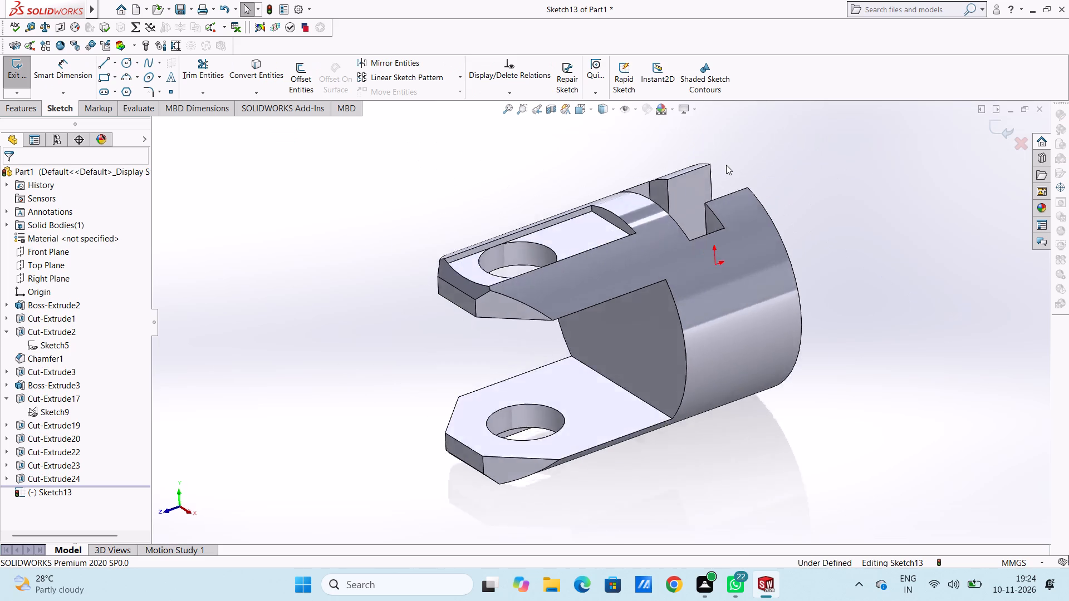
pyautogui.scroll(4, 851, 243)
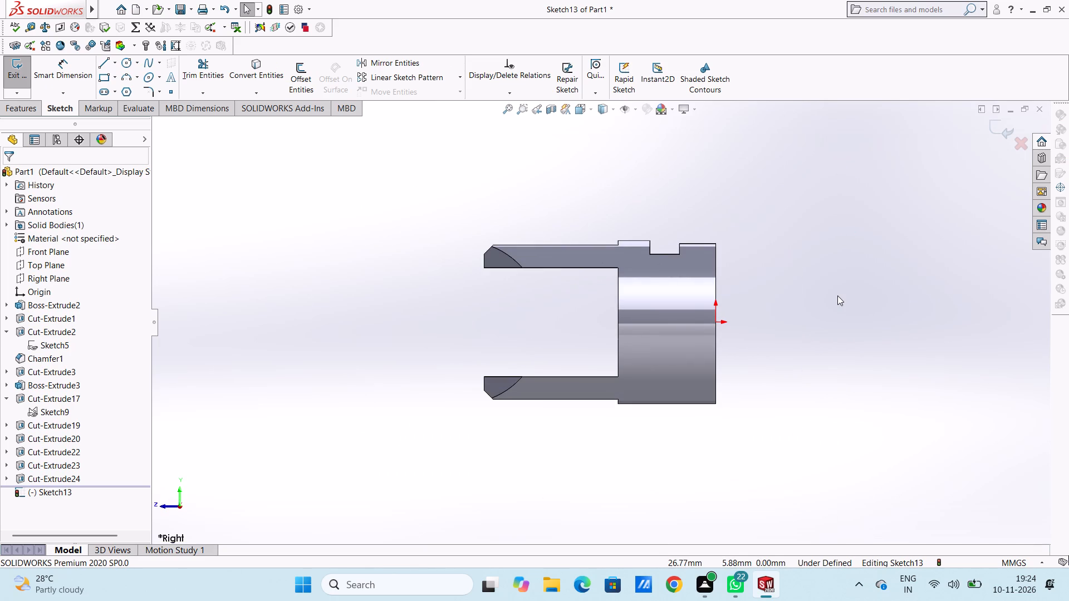
pyautogui.hotkey('ctrl', '6')
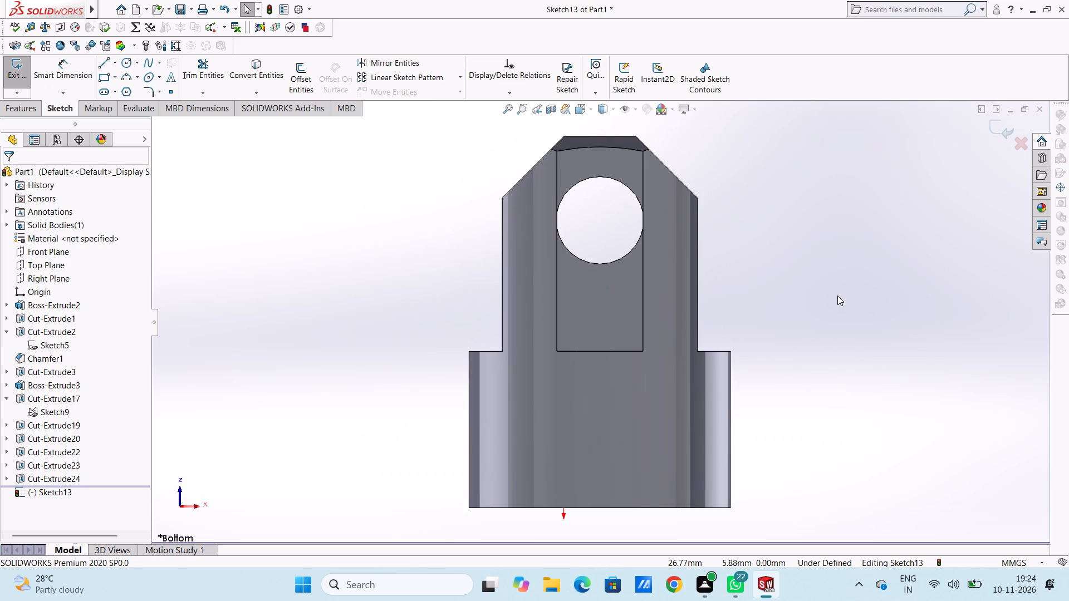
pyautogui.hotkey('ctrl', '5')
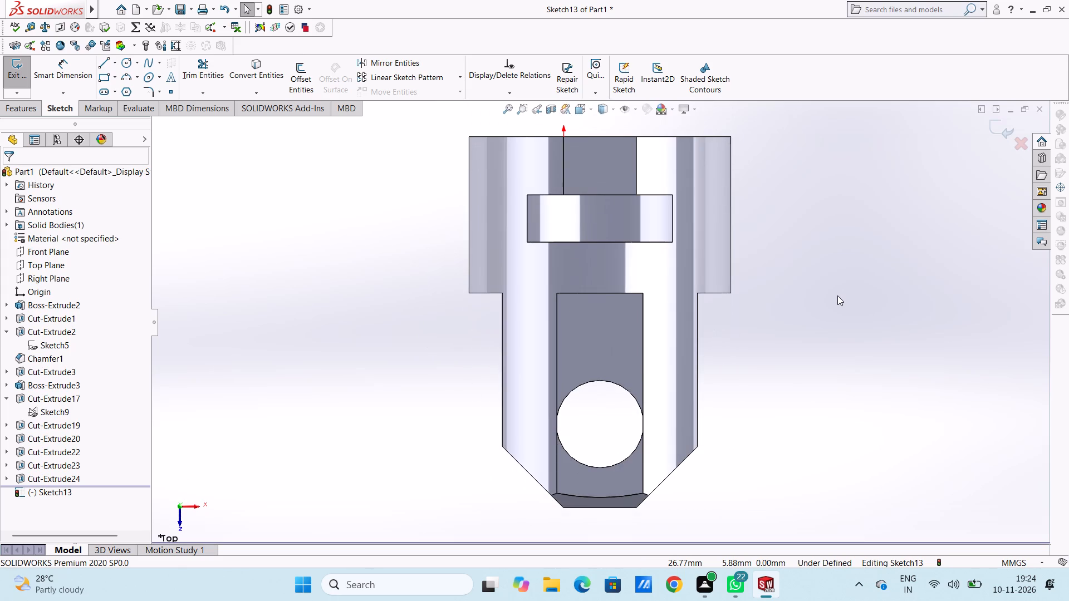
pyautogui.hotkey('ctrl', '3')
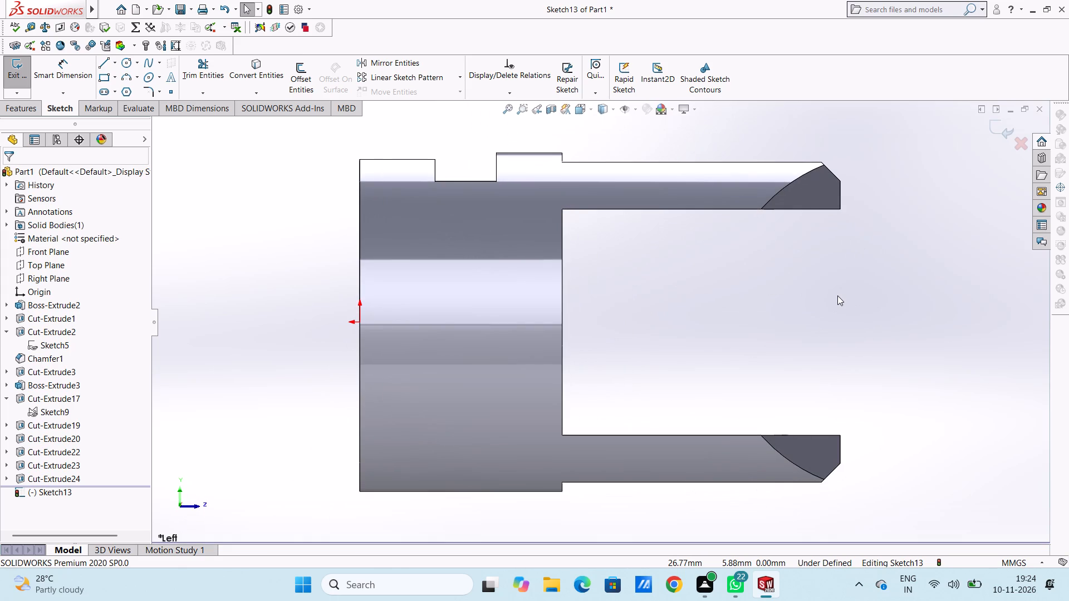
pyautogui.hotkey('ctrl', '4')
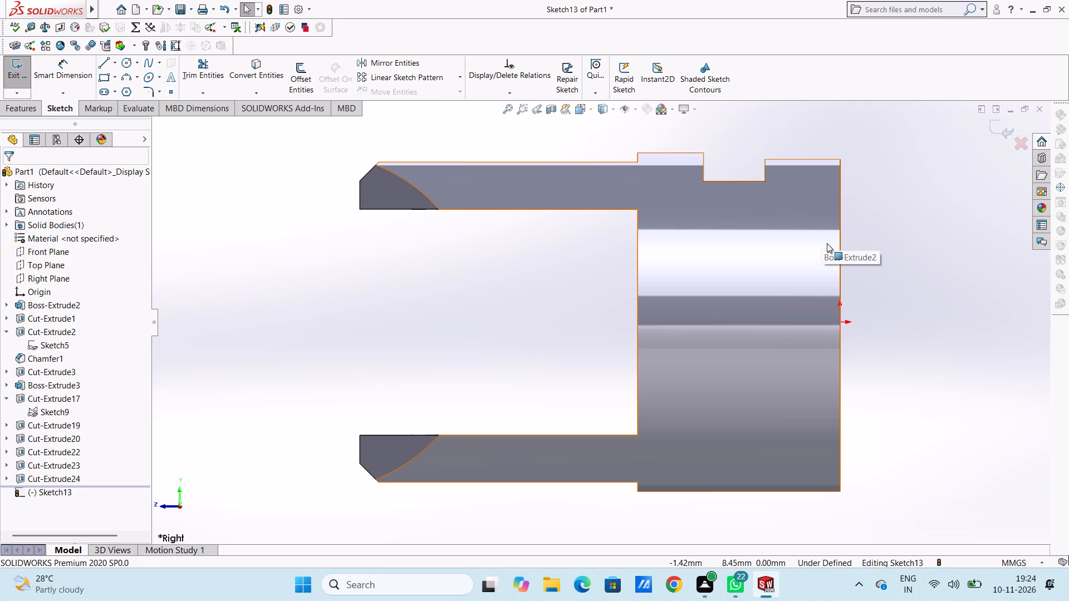
pyautogui.scroll(3, 827, 243)
pyautogui.scroll(-2, 793, 250)
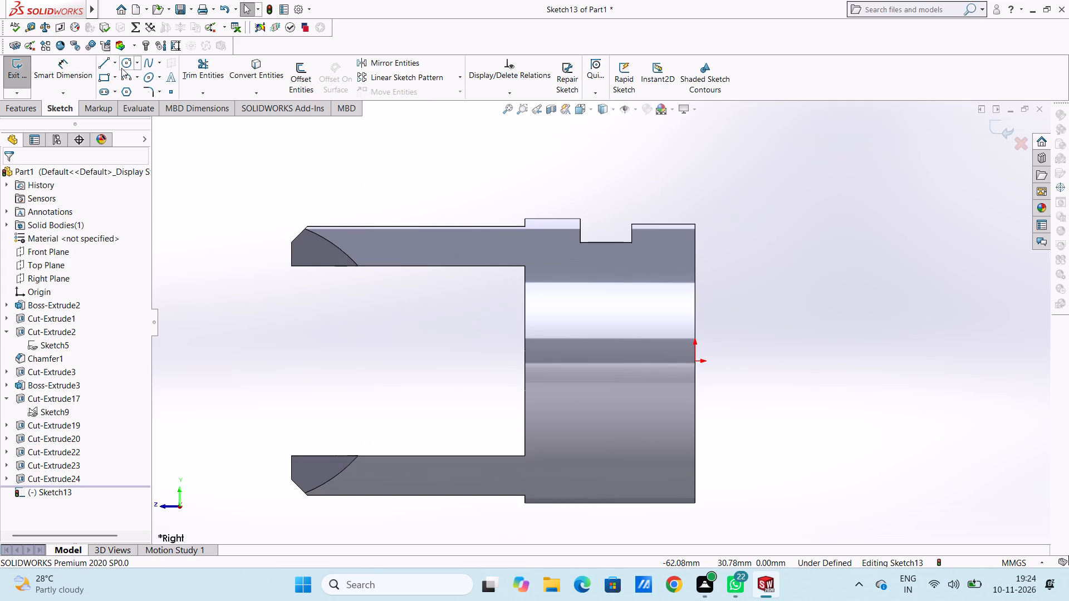
pyautogui.click(128, 65)
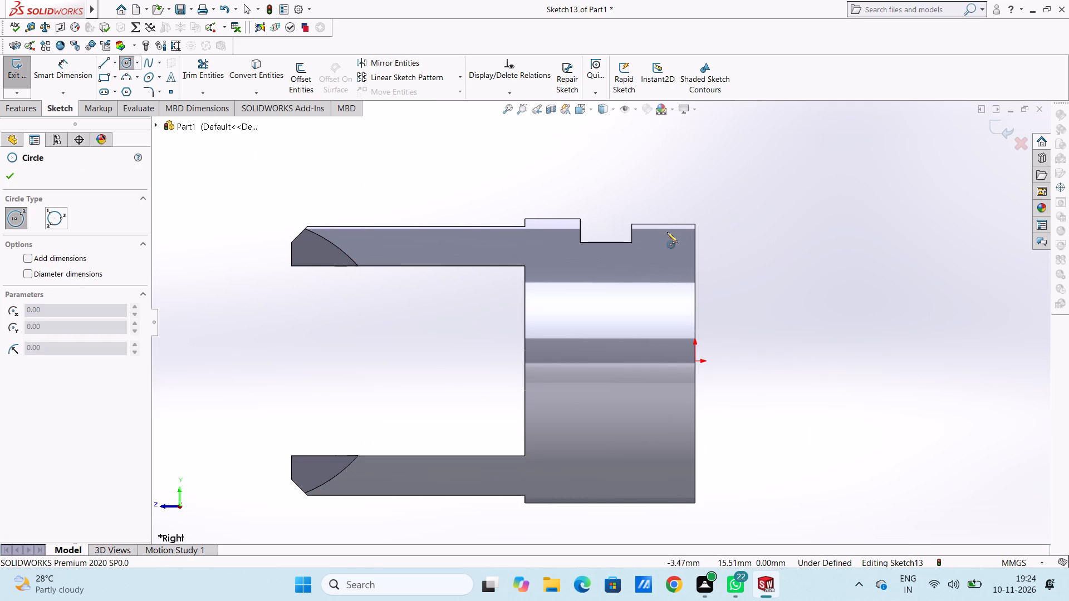
pyautogui.click(664, 265)
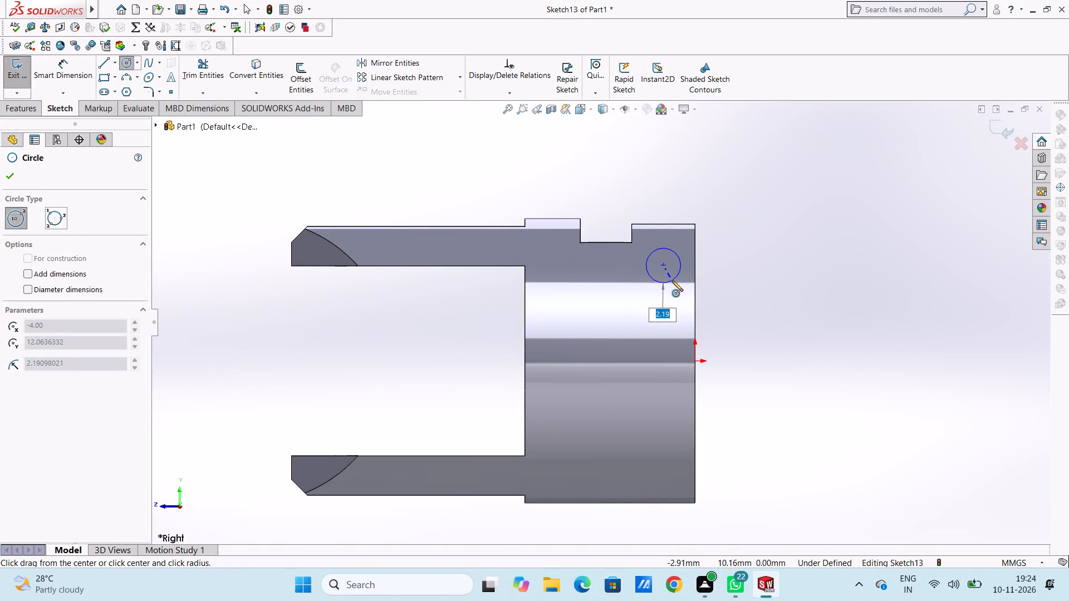
pyautogui.click(672, 280)
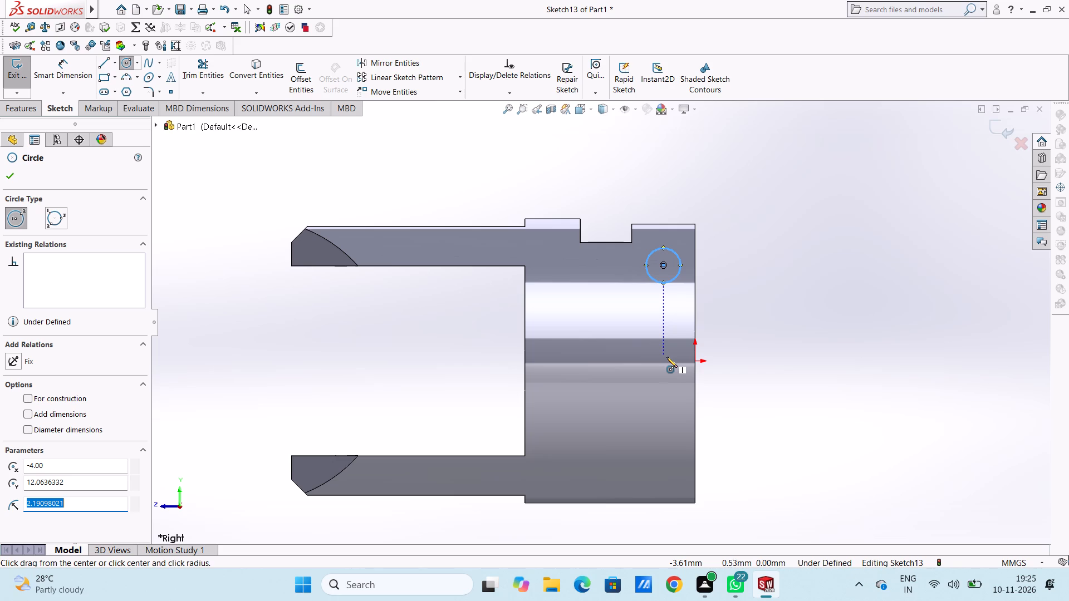
# Sketch a second circle about 2.7 mm in diameter directly below the first, close to the part's axis.
pyautogui.click(663, 356)
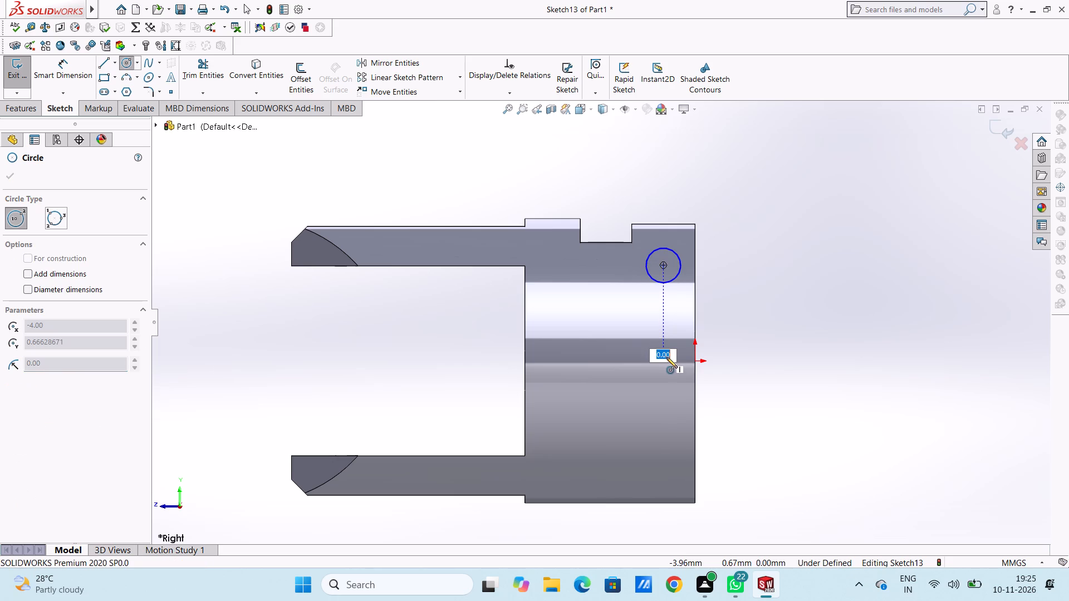
pyautogui.click(673, 363)
pyautogui.rightClick(782, 247)
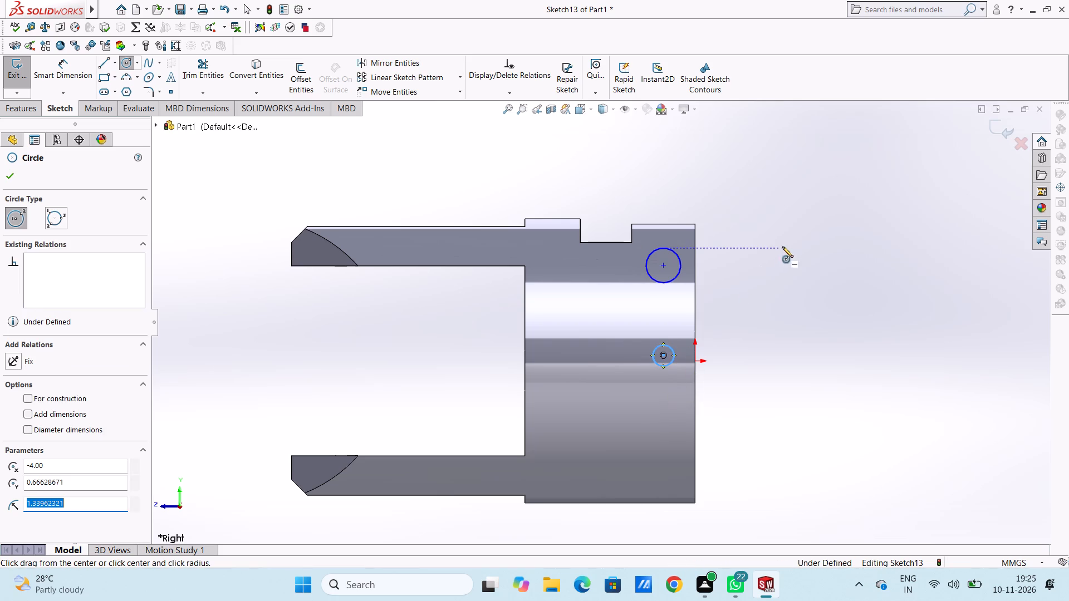
pyautogui.click(797, 253)
pyautogui.click(792, 257)
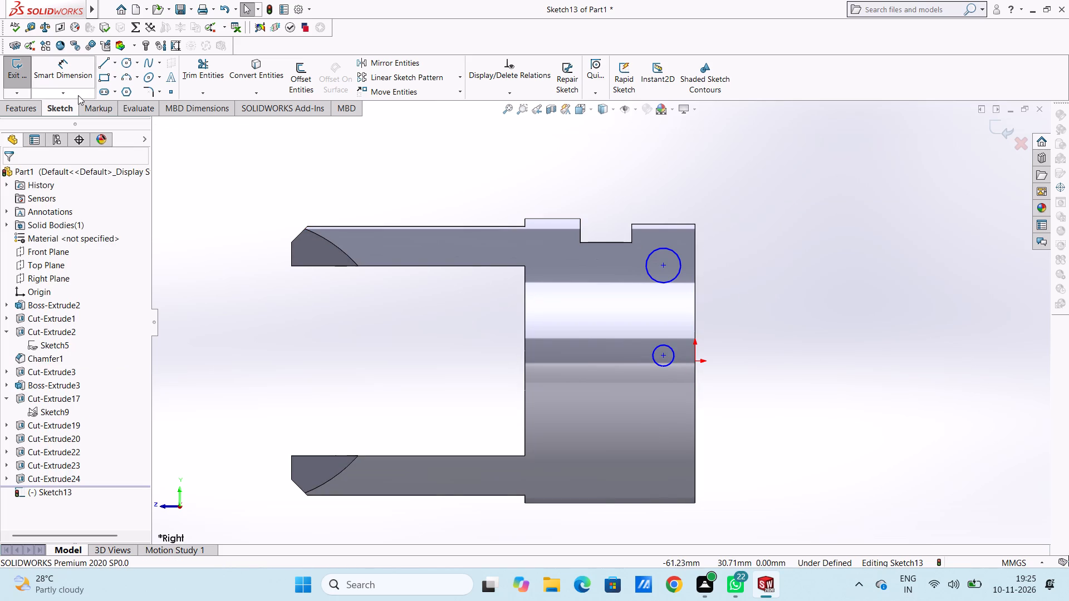
# Dimension the larger circle's centre 4.5 mm horizontally from the T-slot's shoulder edge nearest the base.
pyautogui.click(70, 71)
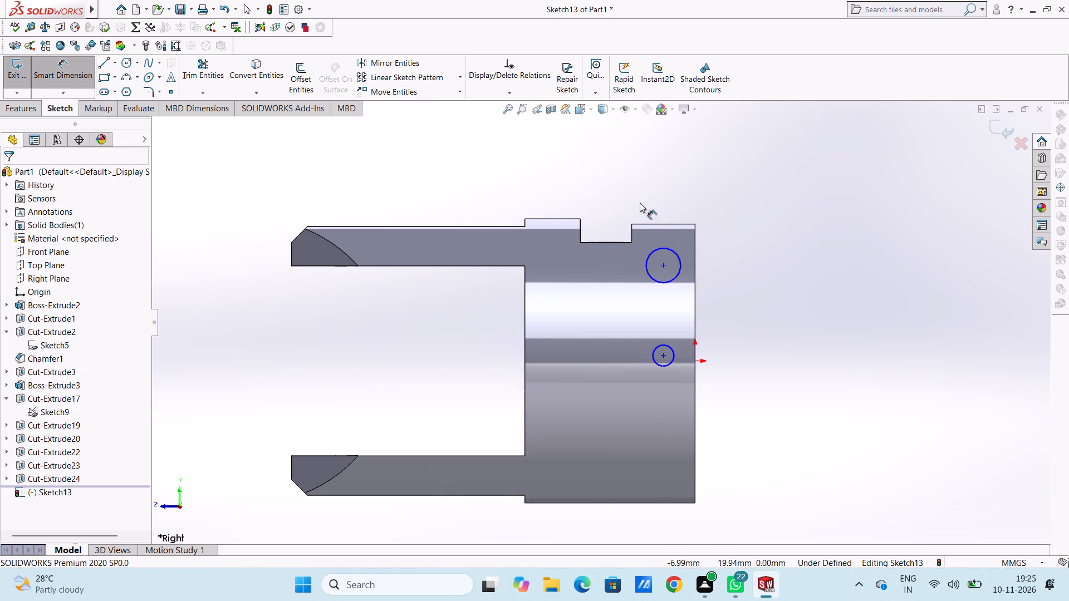
pyautogui.click(631, 229)
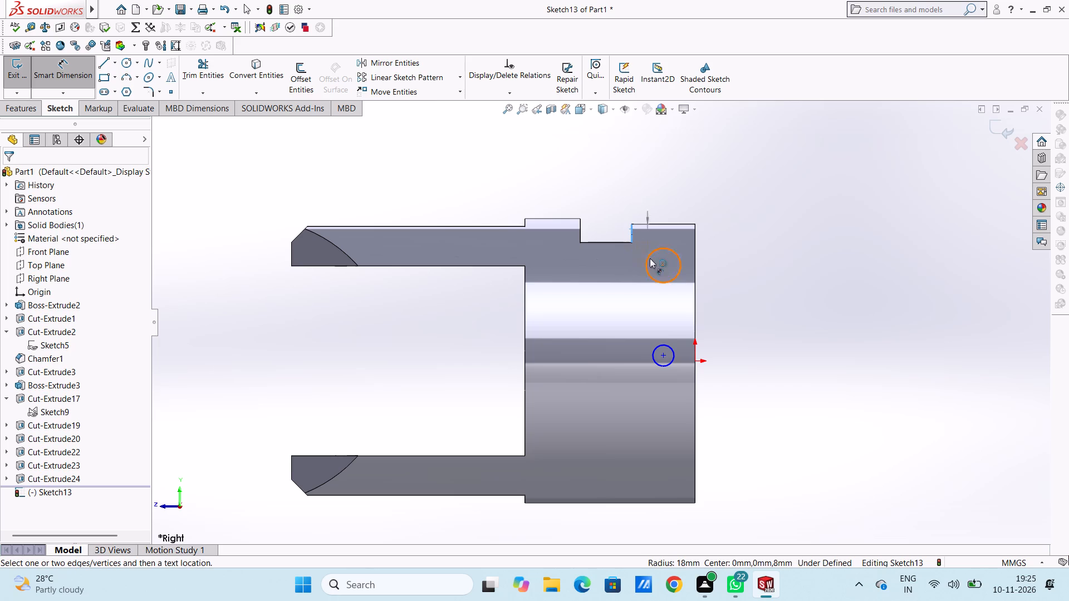
pyautogui.click(663, 264)
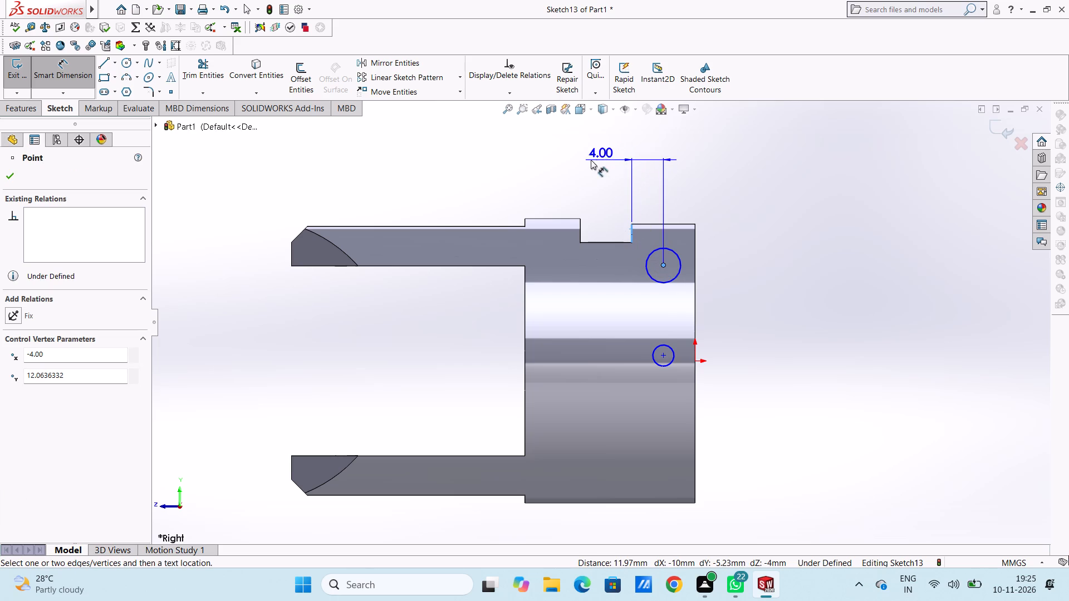
pyautogui.click(563, 158)
pyautogui.write('4.5')
pyautogui.press('Return')
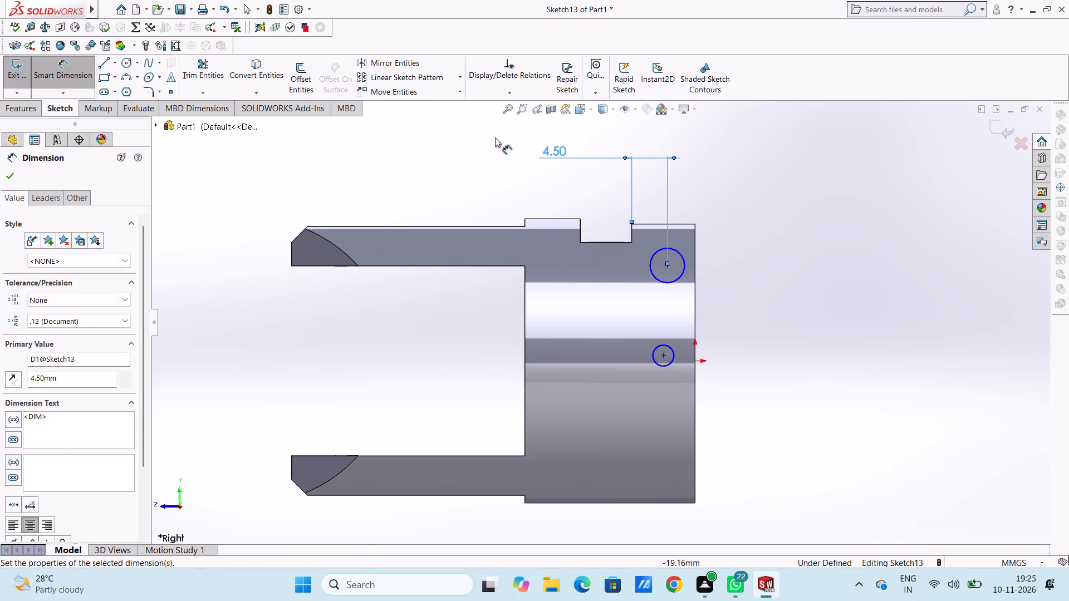
# Set the horizontal distance from the T-slot's shoulder edge to the larger circle's centre to 4 mm.
pyautogui.click(449, 160)
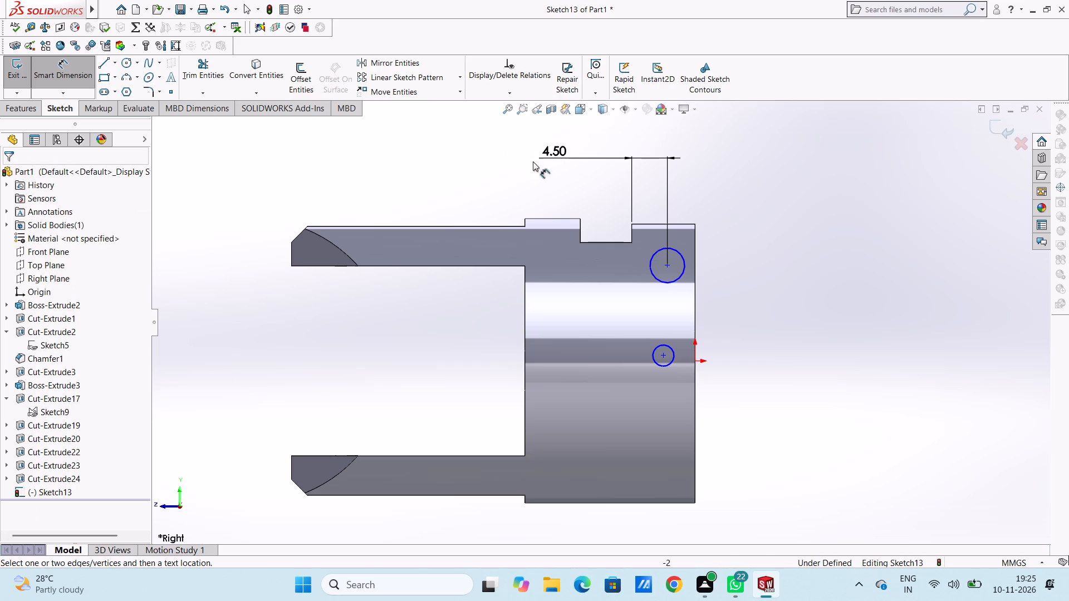
pyautogui.doubleClick(565, 151)
pyautogui.press('4')
pyautogui.press('Return')
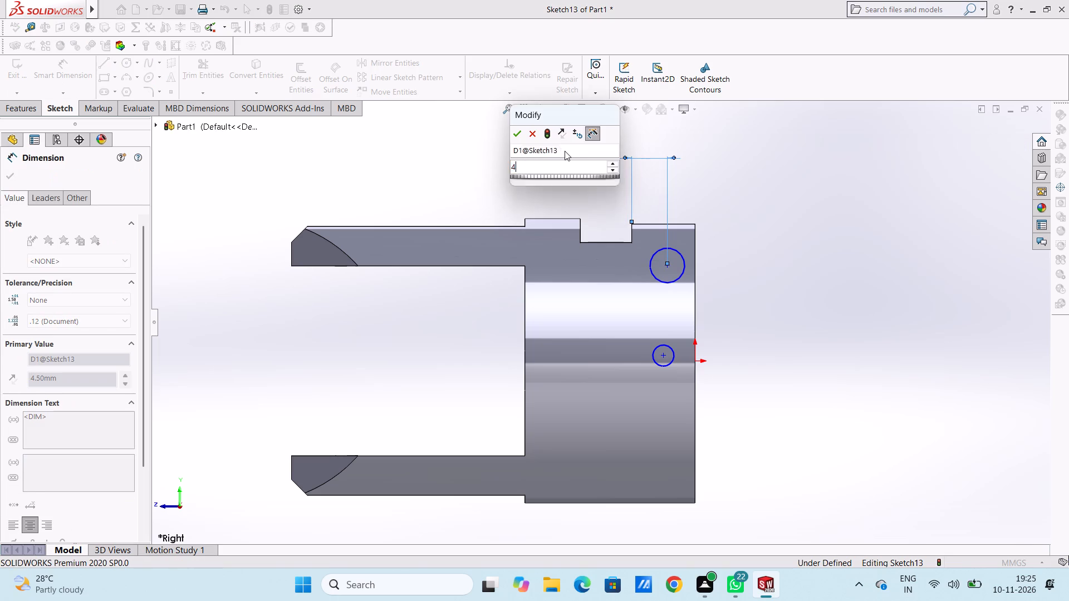
pyautogui.click(518, 178)
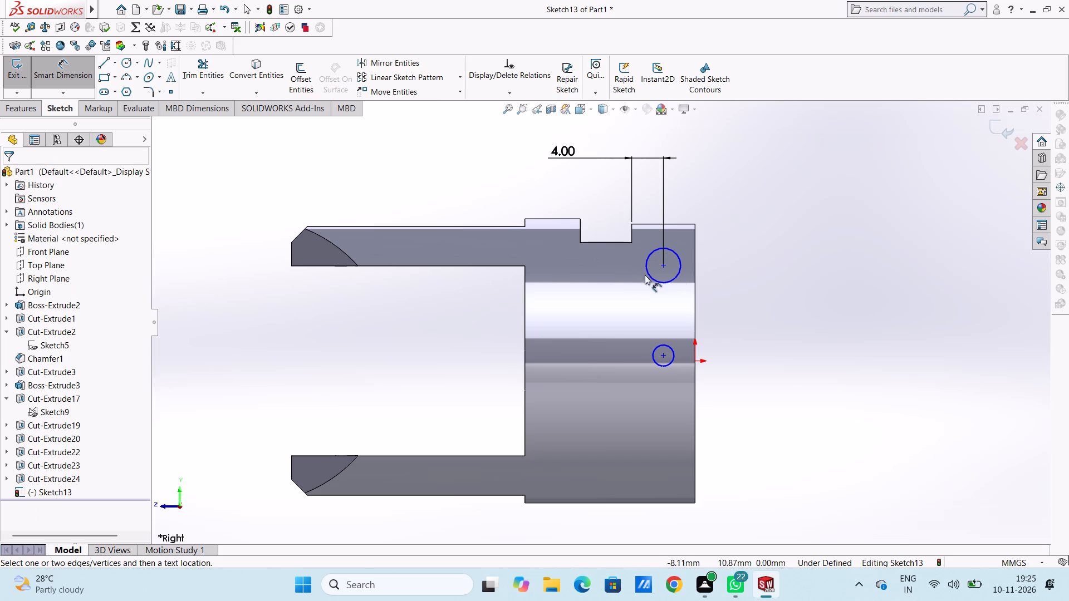
# Dimension the vertical distance between the centres of the two circles as 12 mm.
pyautogui.scroll(3, 786, 297)
pyautogui.scroll(-2, 646, 358)
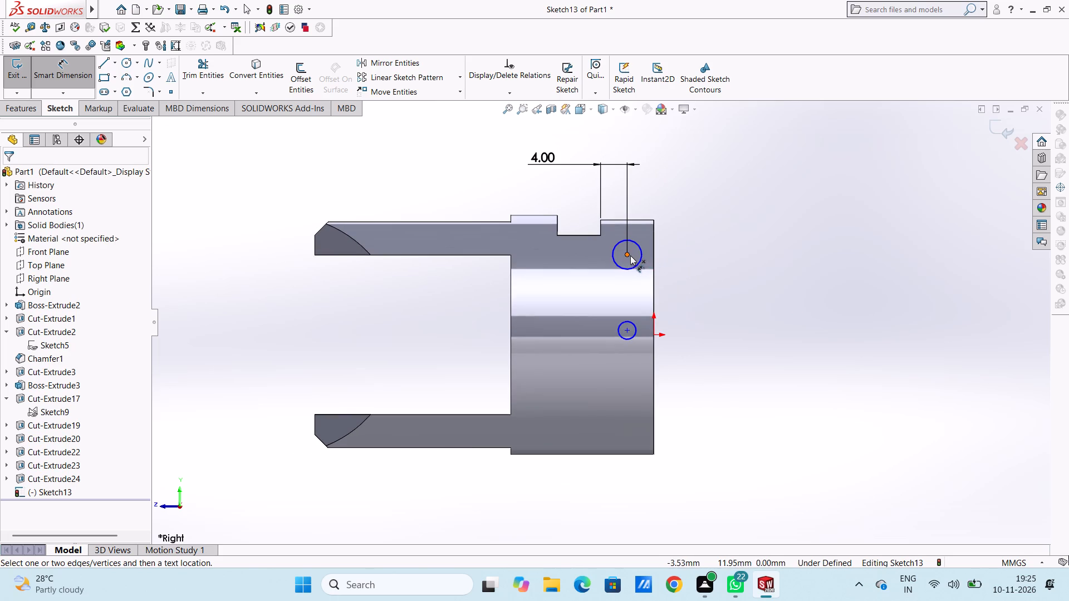
pyautogui.click(630, 255)
pyautogui.click(627, 331)
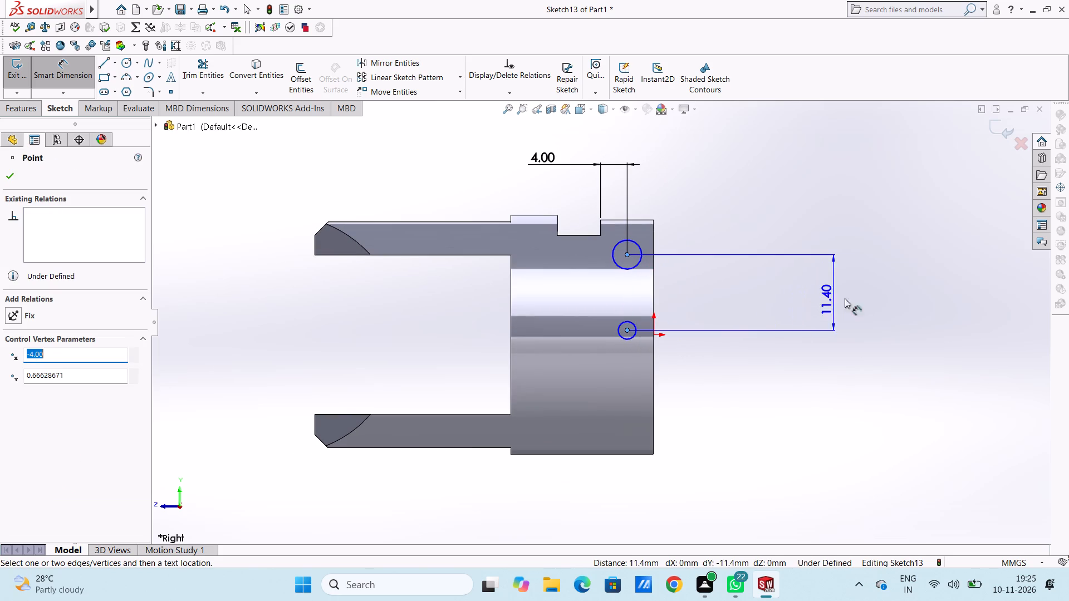
pyautogui.click(861, 292)
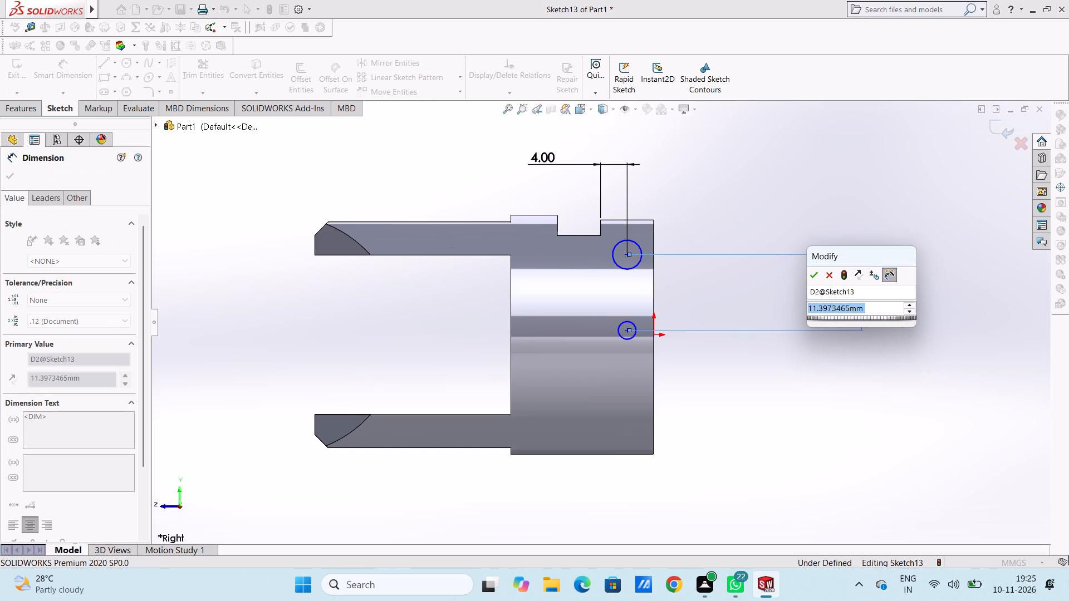
pyautogui.write('12')
pyautogui.press('Return')
pyautogui.click(708, 199)
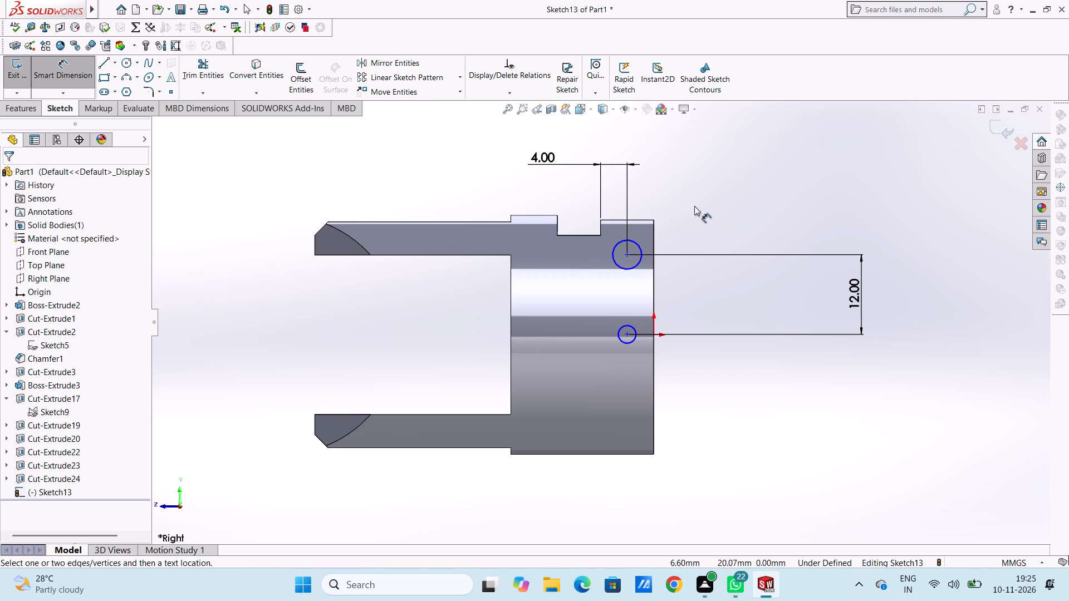
# Add a Horizontal relation between the smaller circle's centre and the part's origin.
pyautogui.click(69, 76)
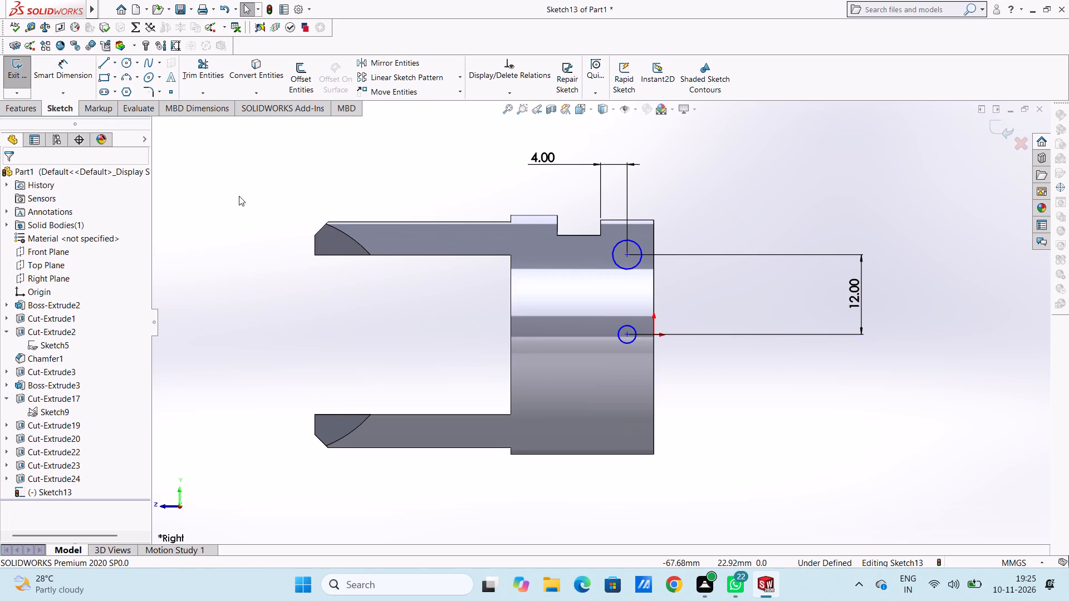
pyautogui.scroll(-3, 660, 378)
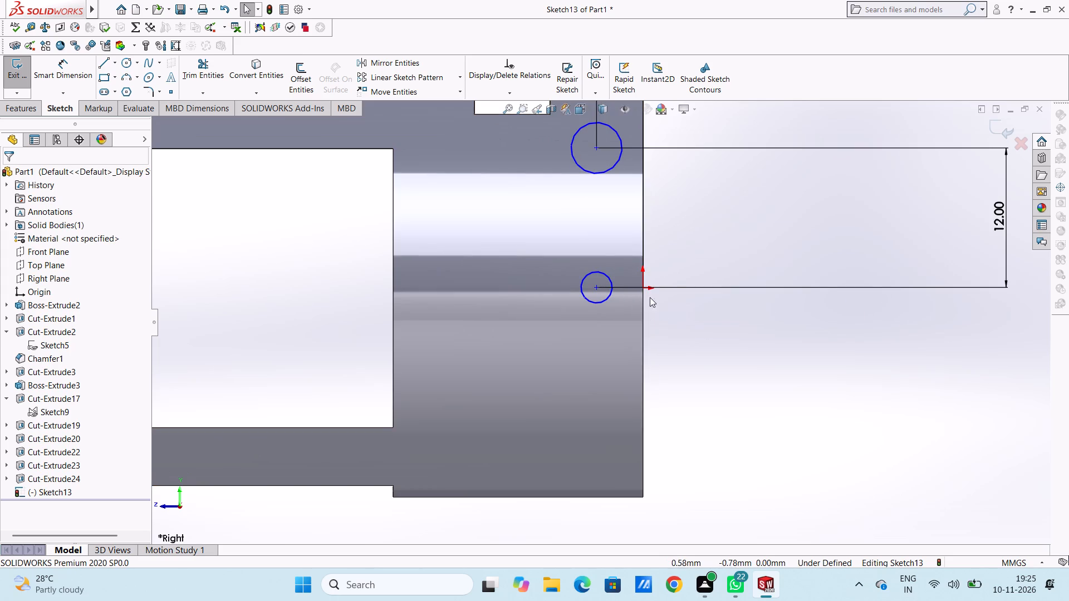
pyautogui.click(643, 289)
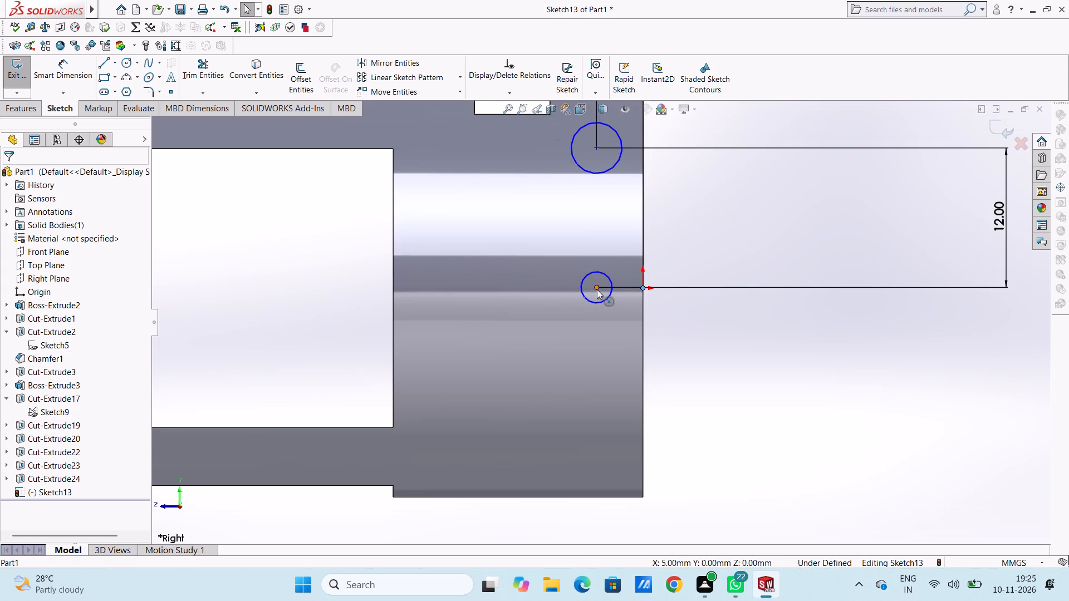
pyautogui.keyDown('ctrl'); pyautogui.click(597, 289); pyautogui.keyUp('ctrl')
pyautogui.click(14, 372)
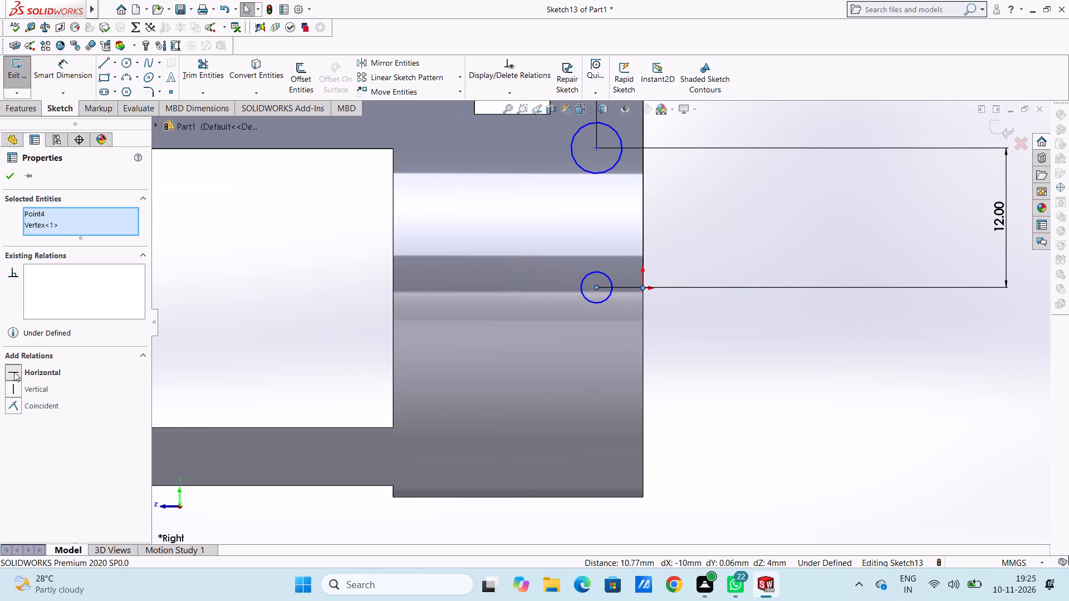
pyautogui.click(227, 317)
pyautogui.scroll(3, 321, 302)
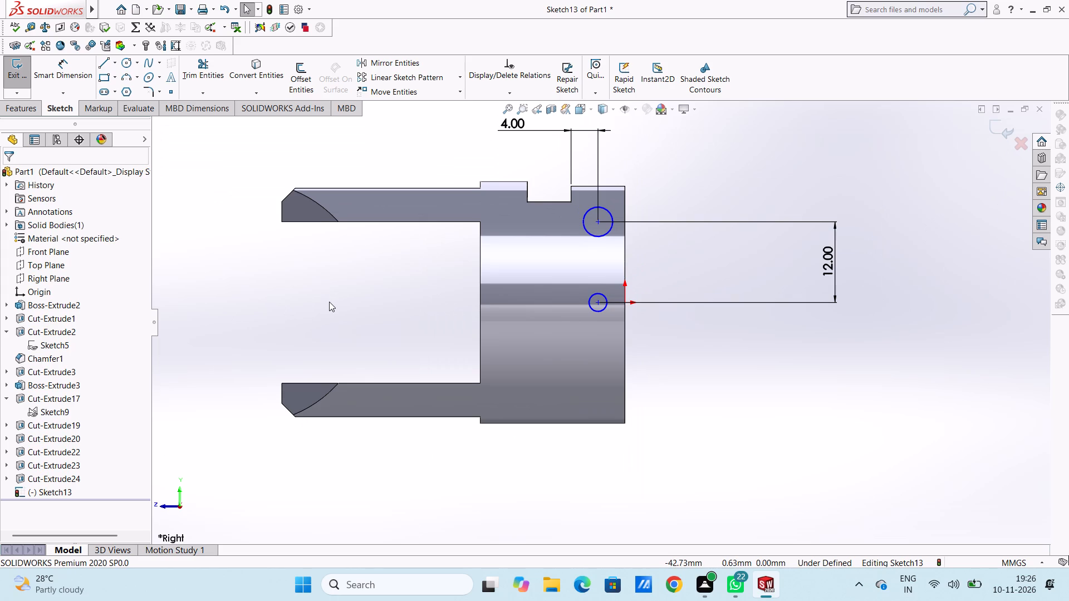
# Dimension the smaller circle near the part's axis with a diameter of 3 mm.
pyautogui.scroll(3, 702, 279)
pyautogui.click(72, 73)
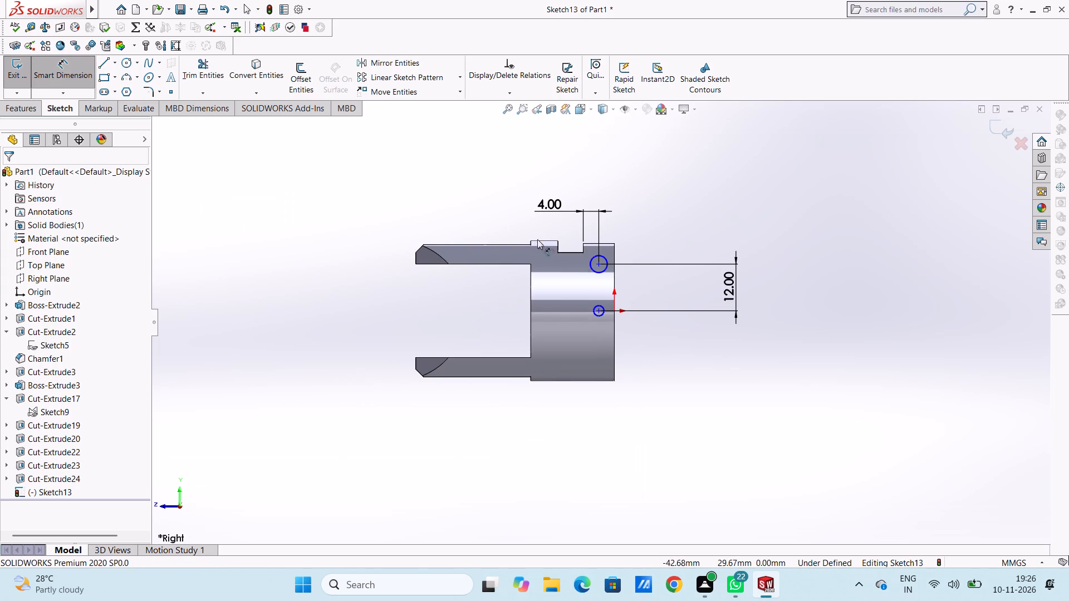
pyautogui.scroll(-4, 621, 312)
pyautogui.click(573, 318)
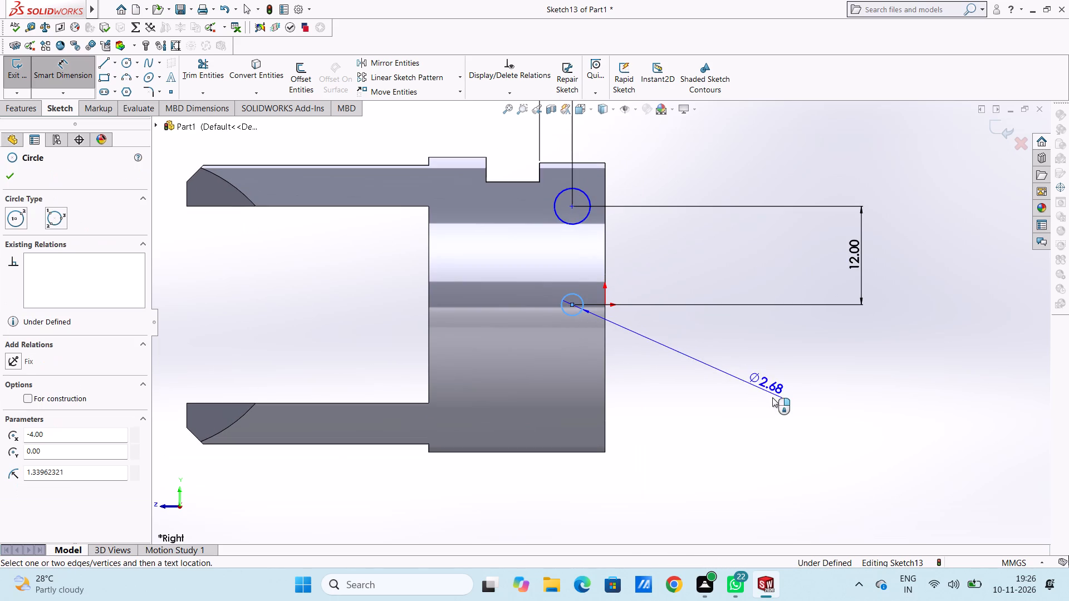
pyautogui.click(779, 406)
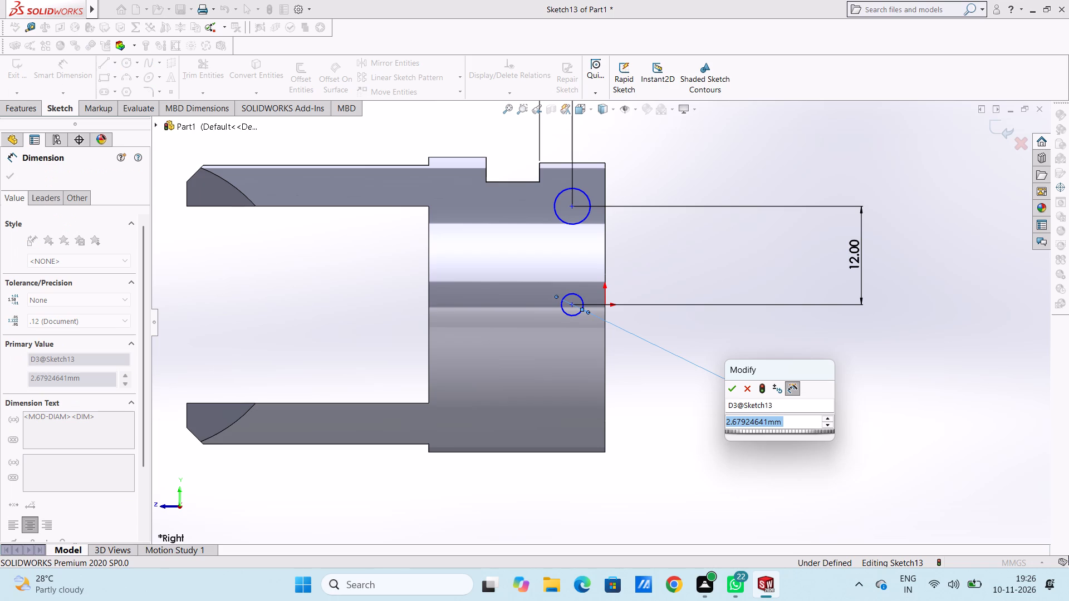
pyautogui.press('3')
pyautogui.press('Return')
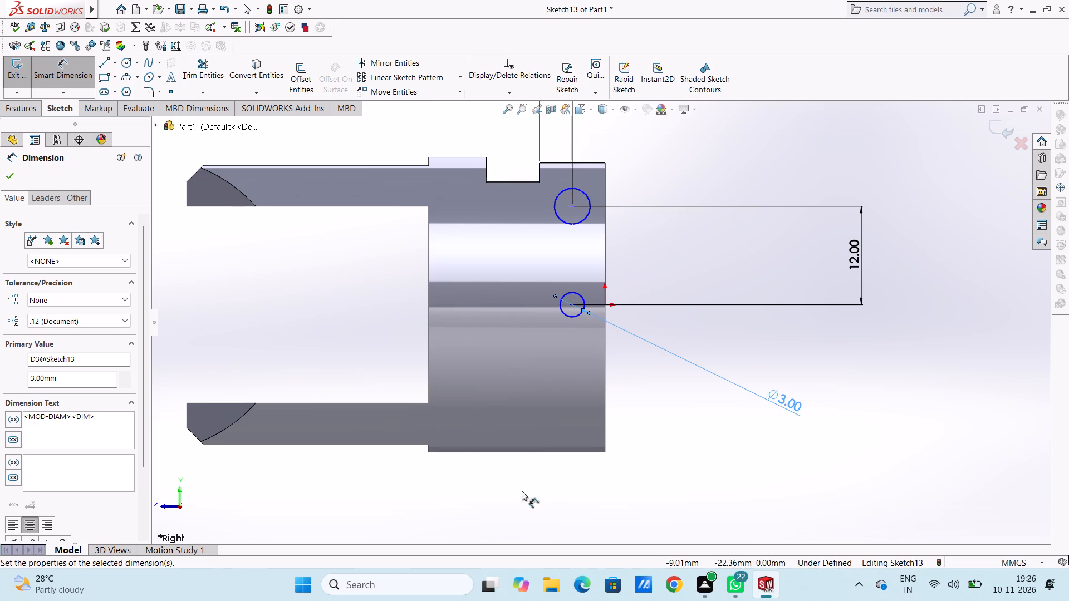
pyautogui.click(690, 250)
# Dimension the larger circle above it with a diameter of 3.5 mm.
pyautogui.scroll(7, 692, 249)
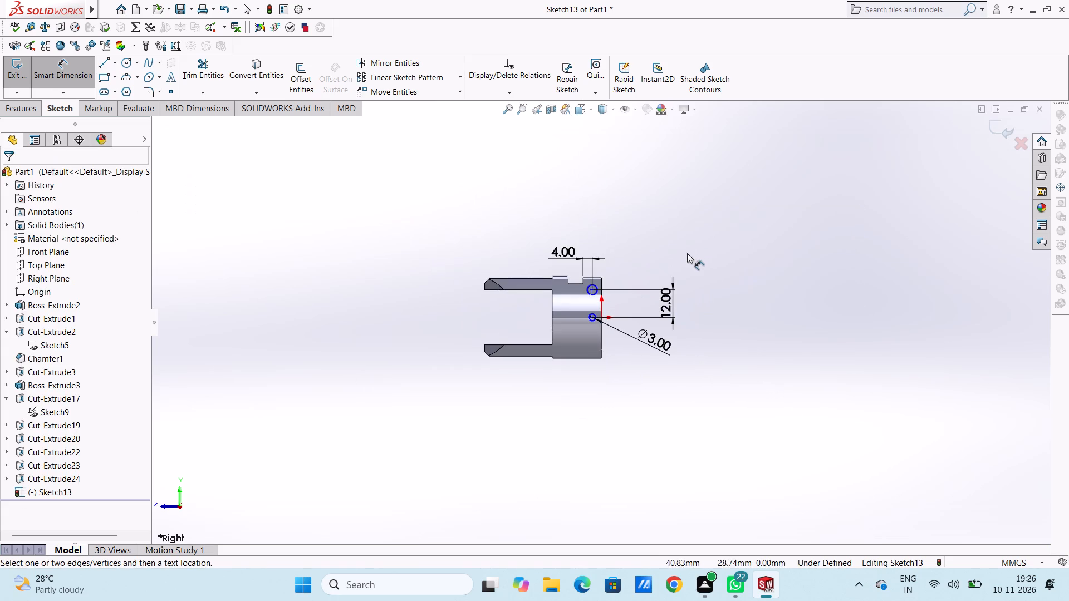
pyautogui.scroll(-4, 619, 298)
pyautogui.scroll(-3, 582, 265)
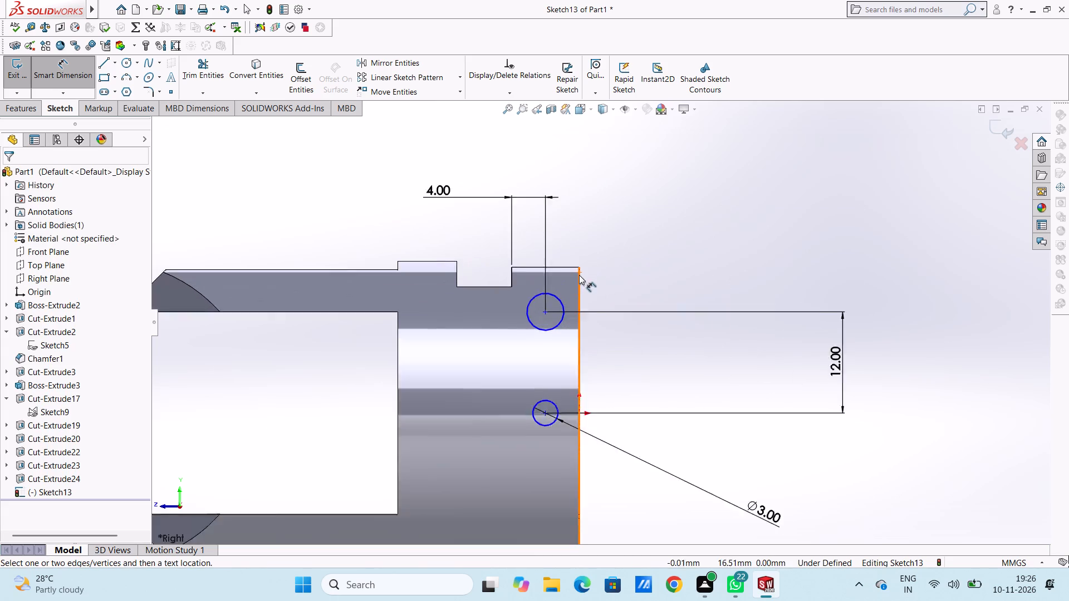
pyautogui.scroll(-1, 579, 275)
pyautogui.click(558, 311)
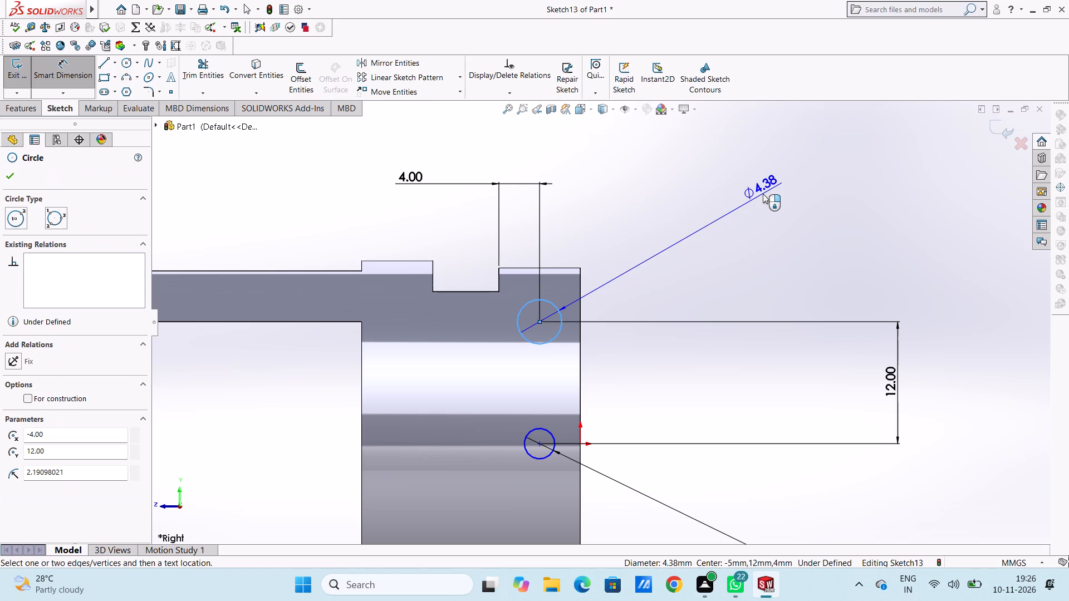
pyautogui.click(805, 191)
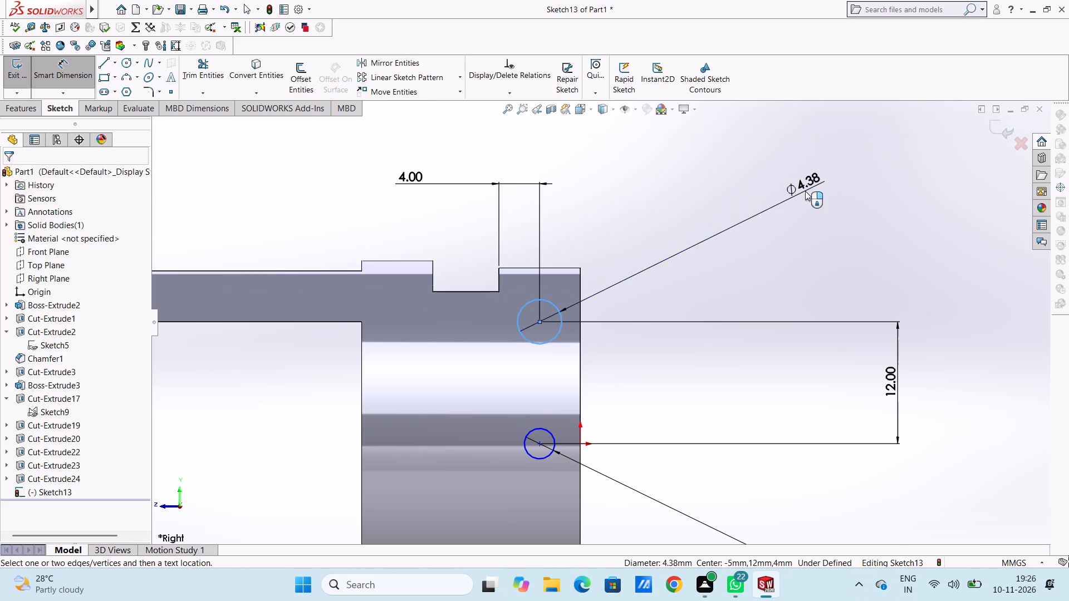
pyautogui.write('3.5')
pyautogui.press('Return')
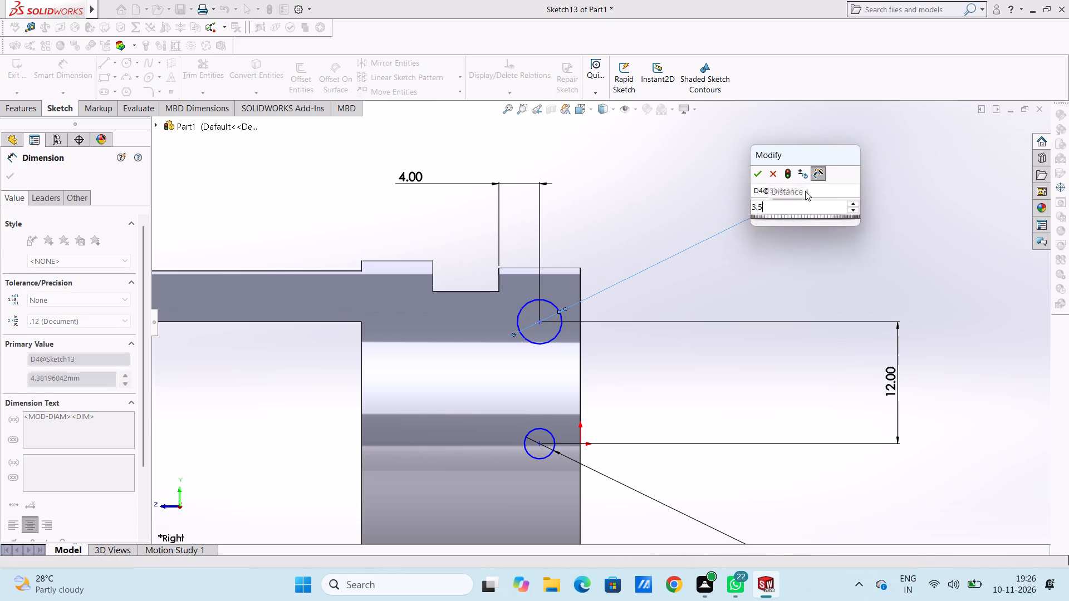
pyautogui.click(601, 224)
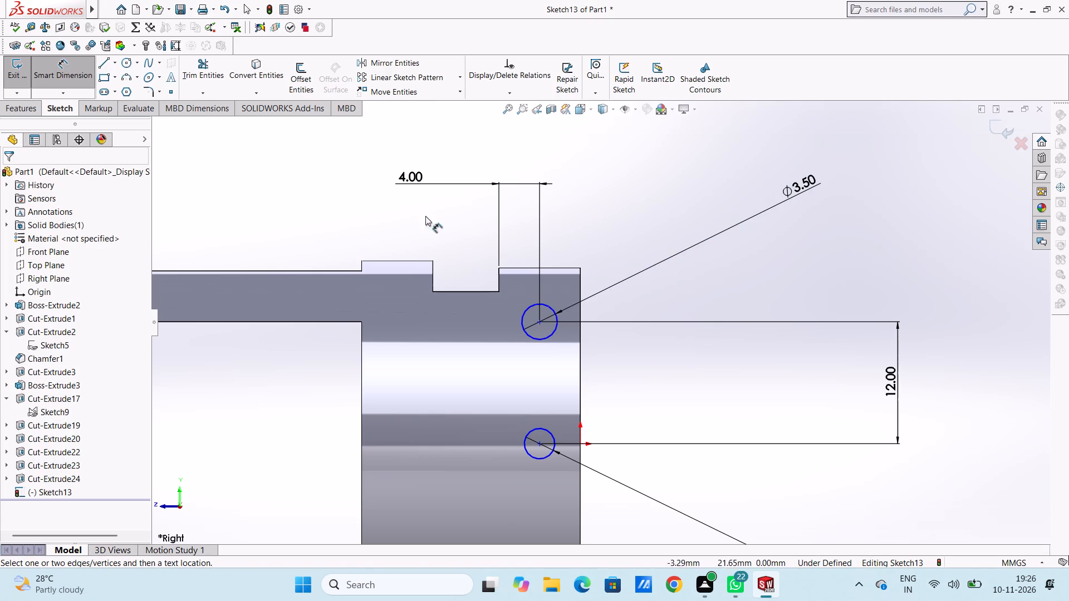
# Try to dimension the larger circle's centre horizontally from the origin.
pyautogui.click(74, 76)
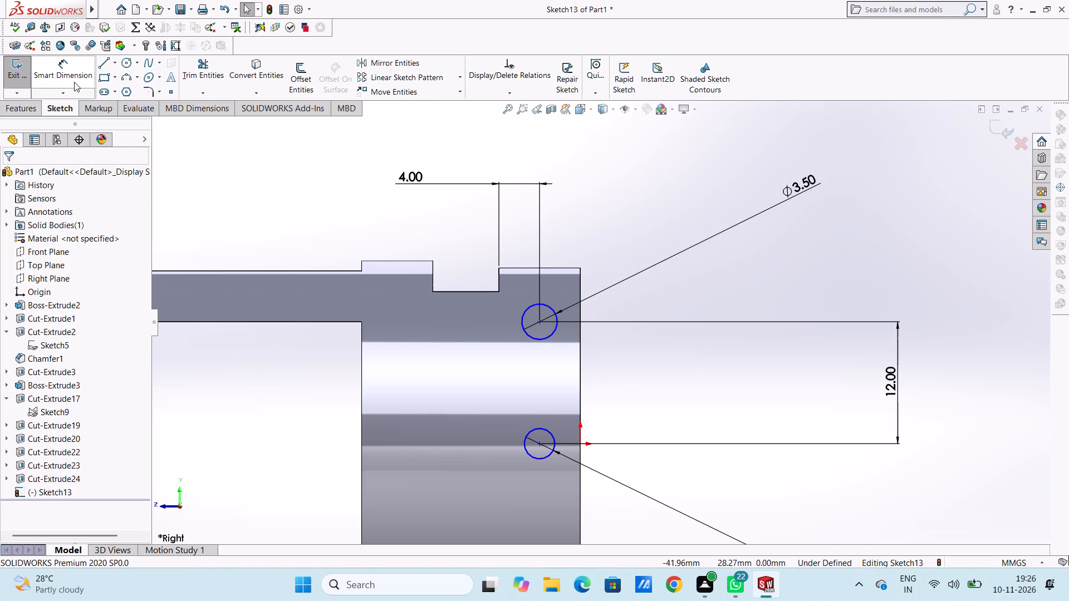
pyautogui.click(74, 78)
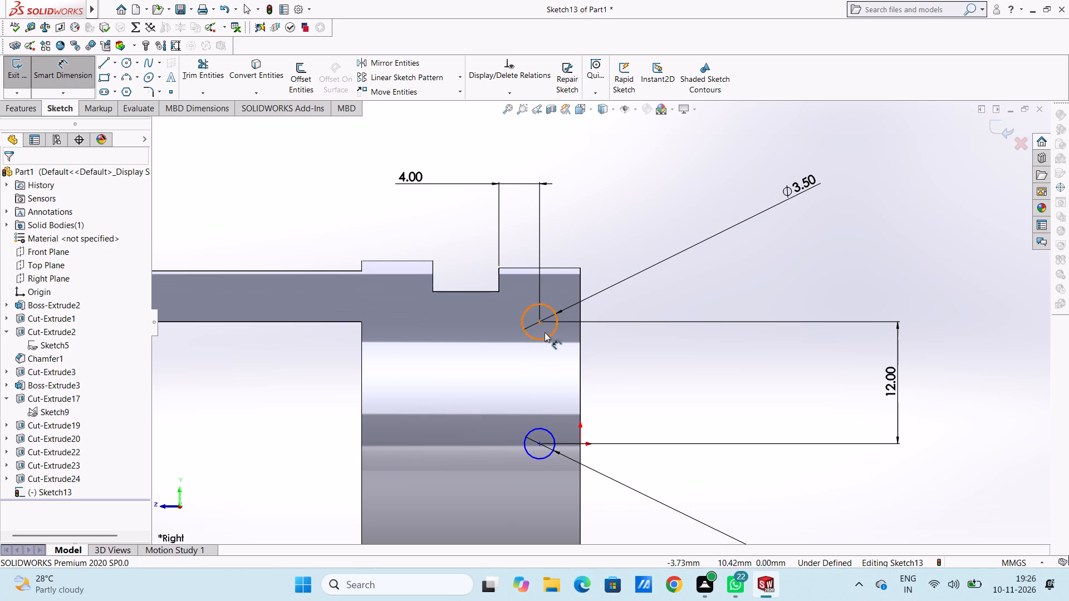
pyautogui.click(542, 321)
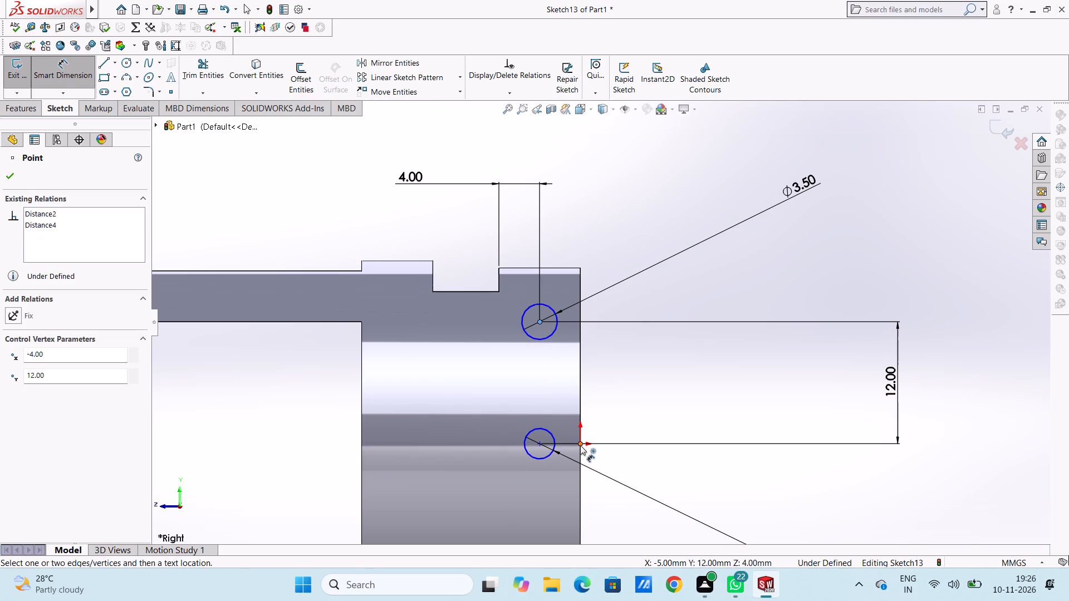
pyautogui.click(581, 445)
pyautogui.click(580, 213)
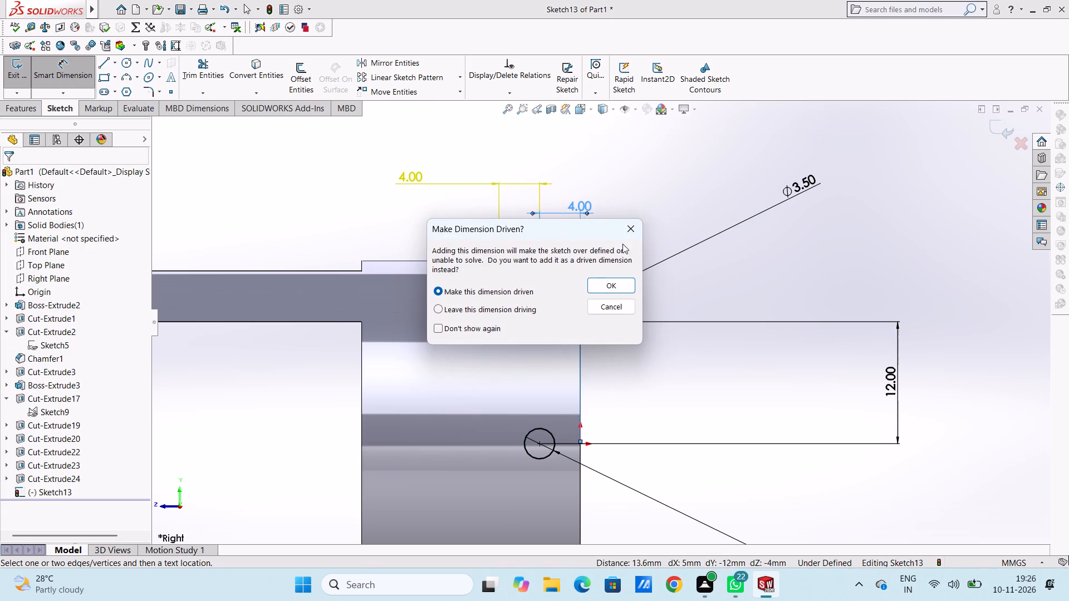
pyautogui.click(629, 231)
# Dimension the larger circle's centre vertically from the body's top edge near the base end, accepting the distance as drawn.
pyautogui.scroll(5, 649, 334)
pyautogui.scroll(-4, 592, 427)
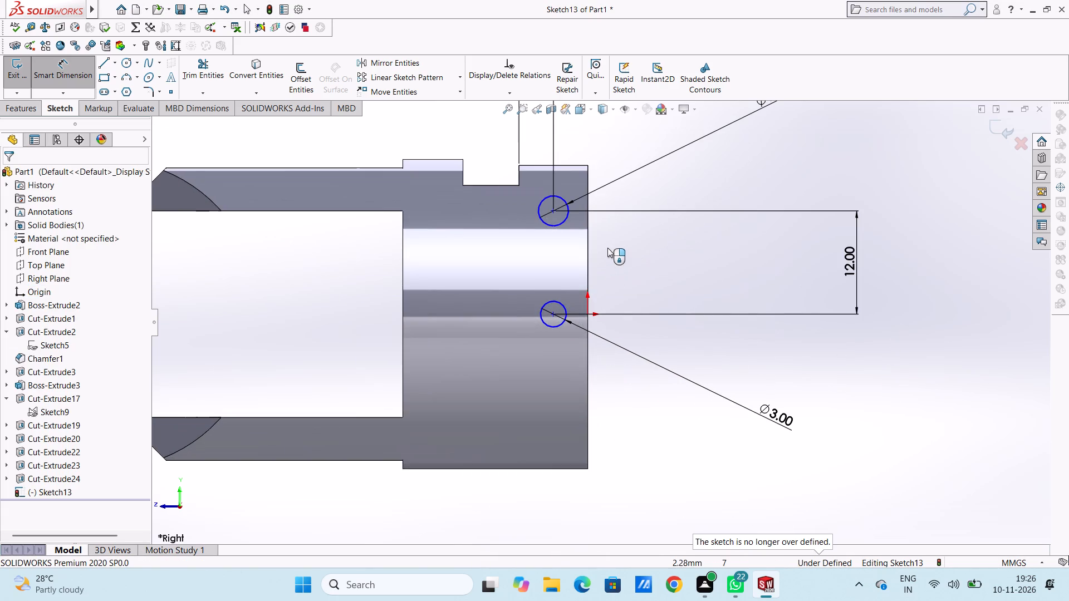
pyautogui.scroll(3, 599, 245)
pyautogui.click(572, 257)
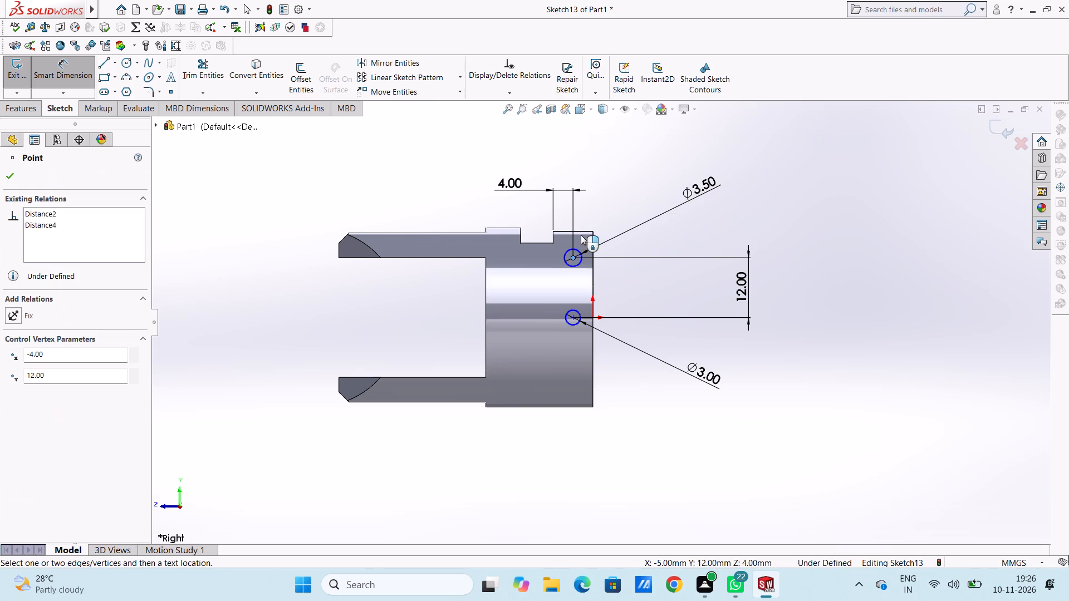
pyautogui.click(582, 231)
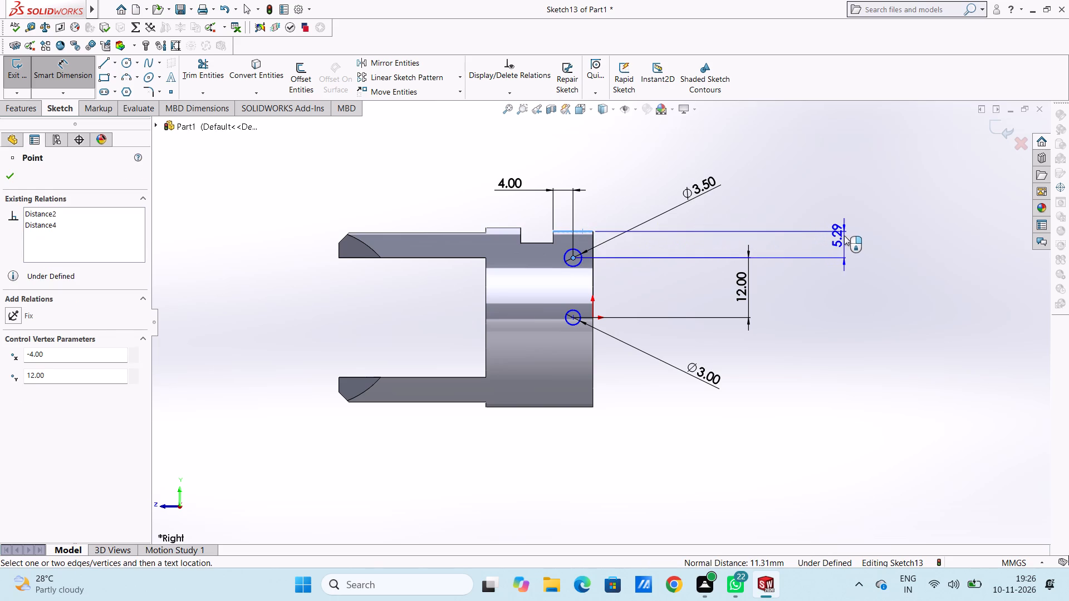
pyautogui.click(844, 235)
pyautogui.click(794, 218)
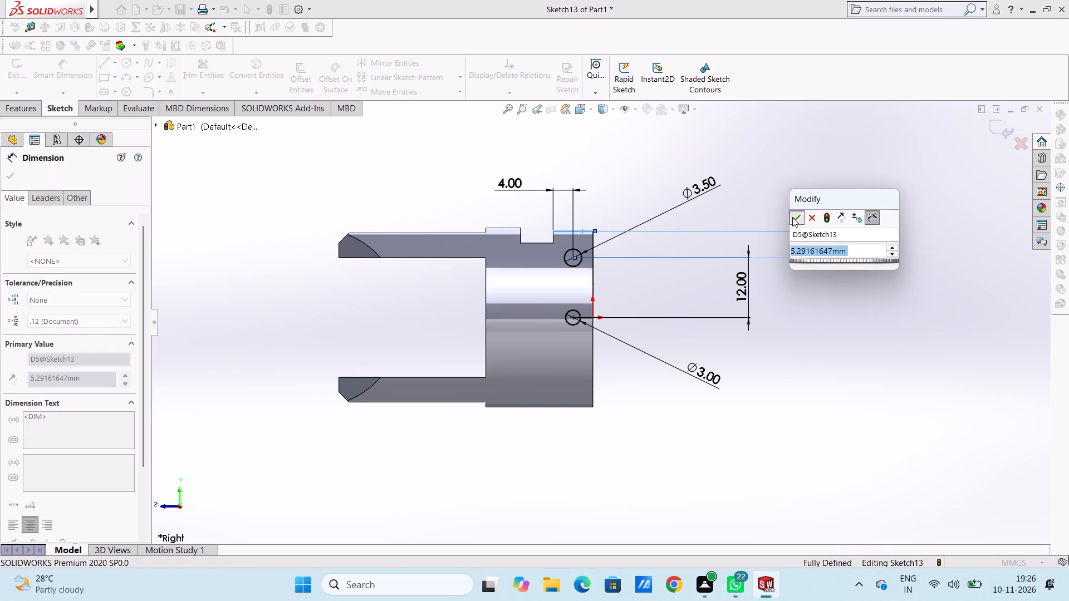
pyautogui.click(786, 210)
# Cut-extrude both circles with Through All - Both to make the side holes across the cylindrical body.
pyautogui.moveTo(588, 221); pyautogui.dragTo(628, 195, button='middle')
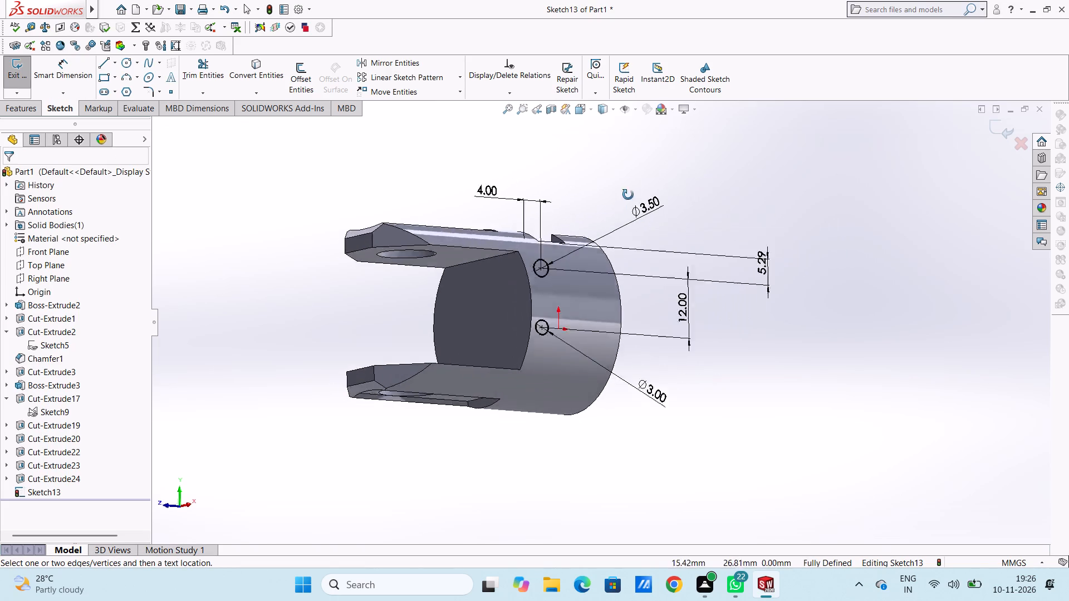
pyautogui.moveTo(628, 195); pyautogui.dragTo(586, 278, button='middle')
pyautogui.click(57, 71)
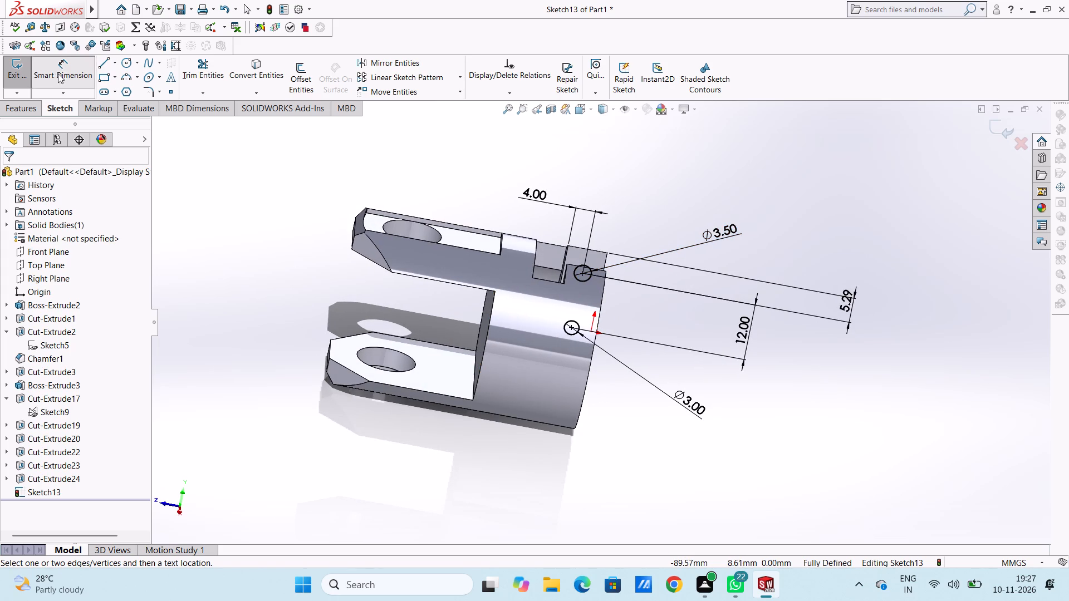
pyautogui.click(28, 114)
pyautogui.moveTo(188, 77); pyautogui.dragTo(195, 88)
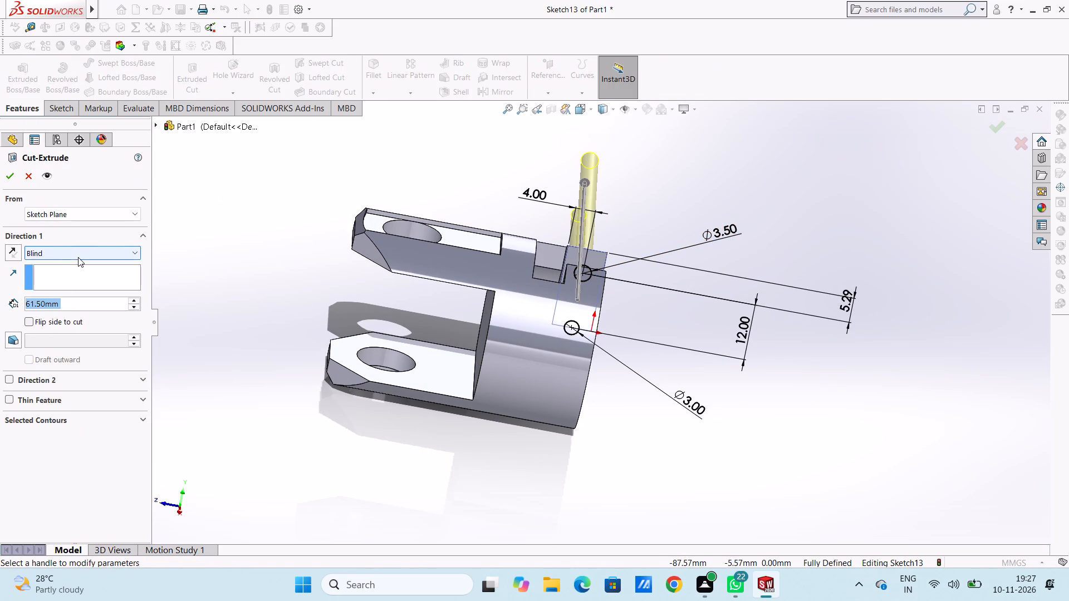
pyautogui.click(78, 257)
pyautogui.click(74, 286)
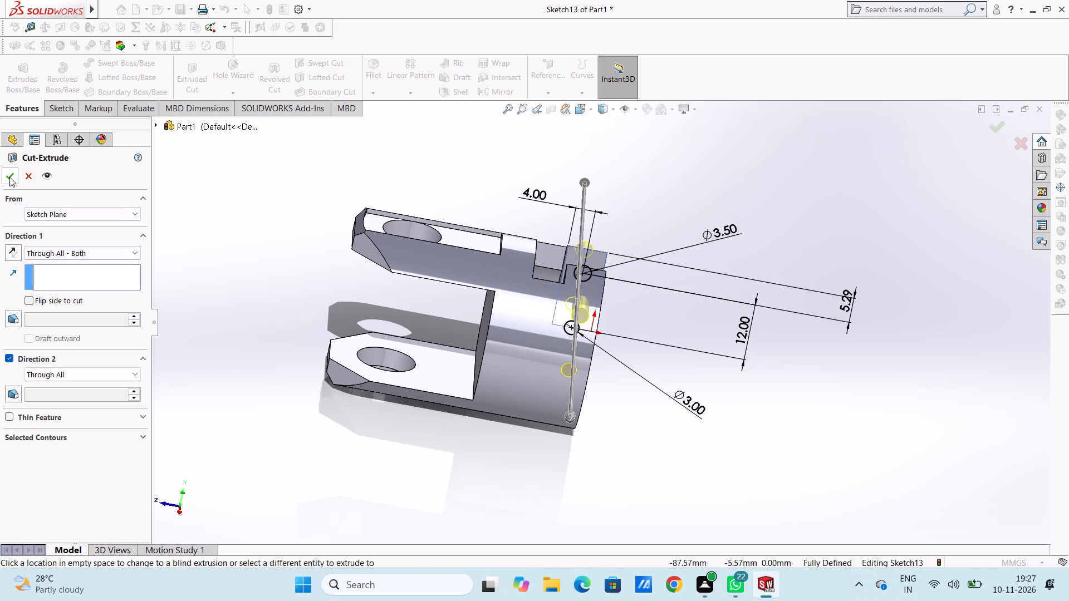
pyautogui.click(9, 175)
pyautogui.click(259, 216)
pyautogui.moveTo(272, 273); pyautogui.dragTo(342, 273, button='middle')
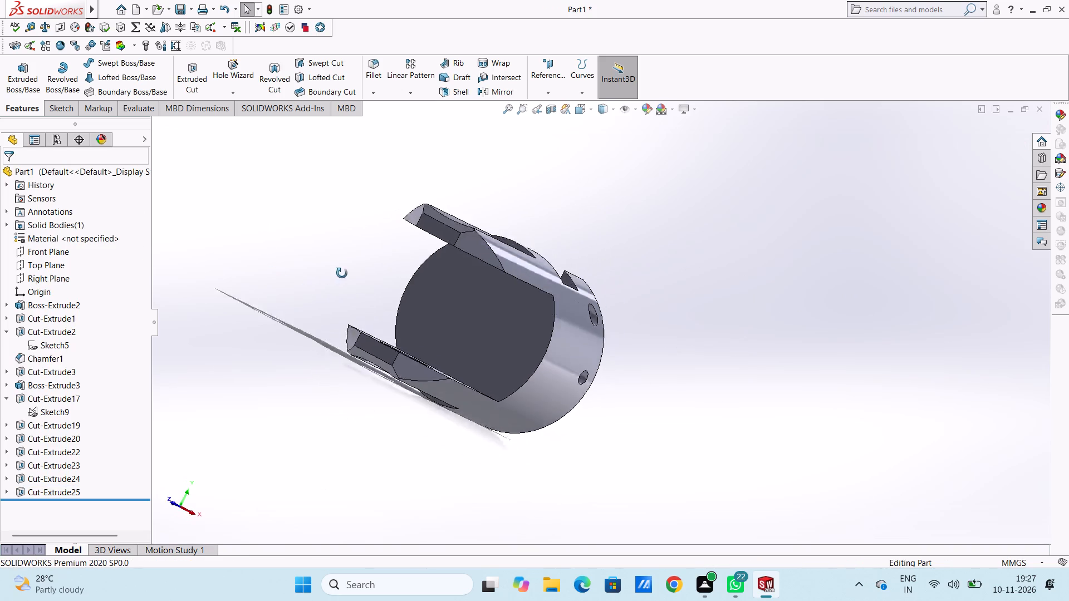
# Examine the part from several sides, checking the side holes and the recessed T-slot at the base end.
pyautogui.moveTo(342, 273); pyautogui.dragTo(312, 265, button='middle')
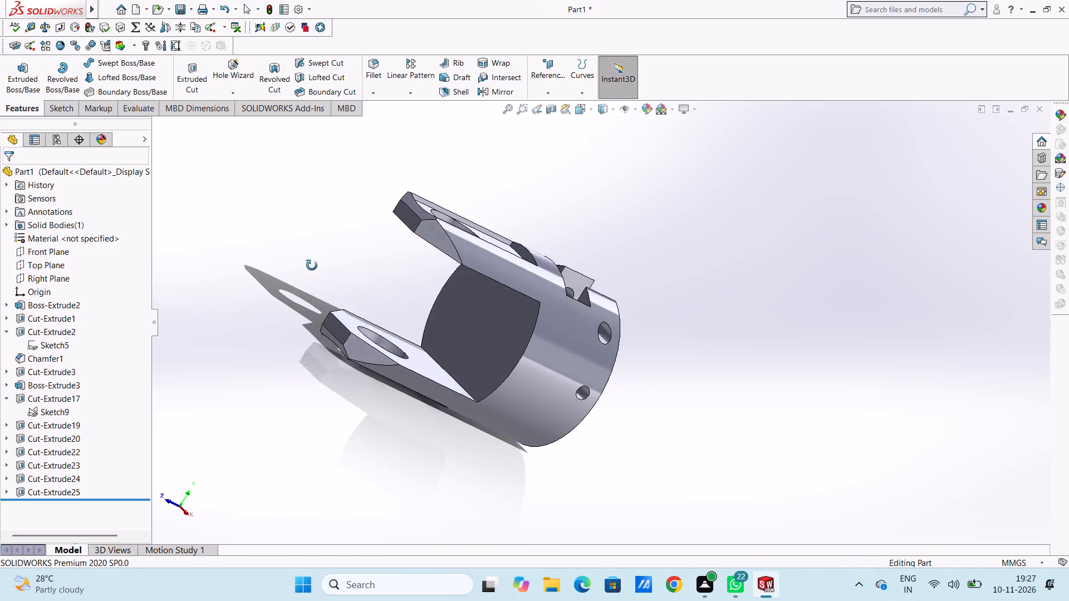
pyautogui.moveTo(312, 265); pyautogui.dragTo(249, 341, button='middle')
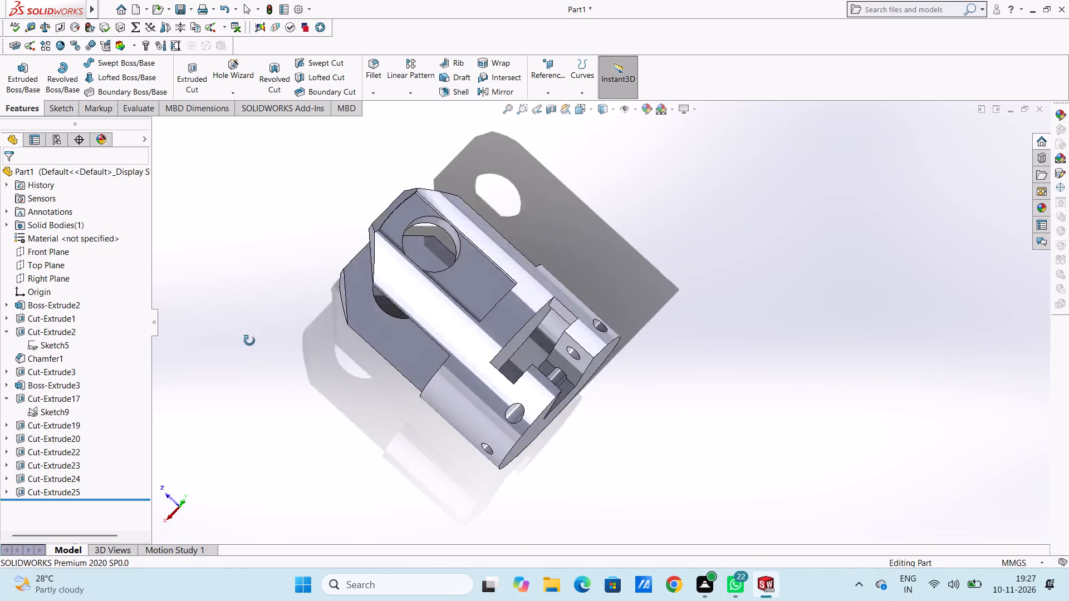
pyautogui.moveTo(249, 341); pyautogui.dragTo(231, 388, button='middle')
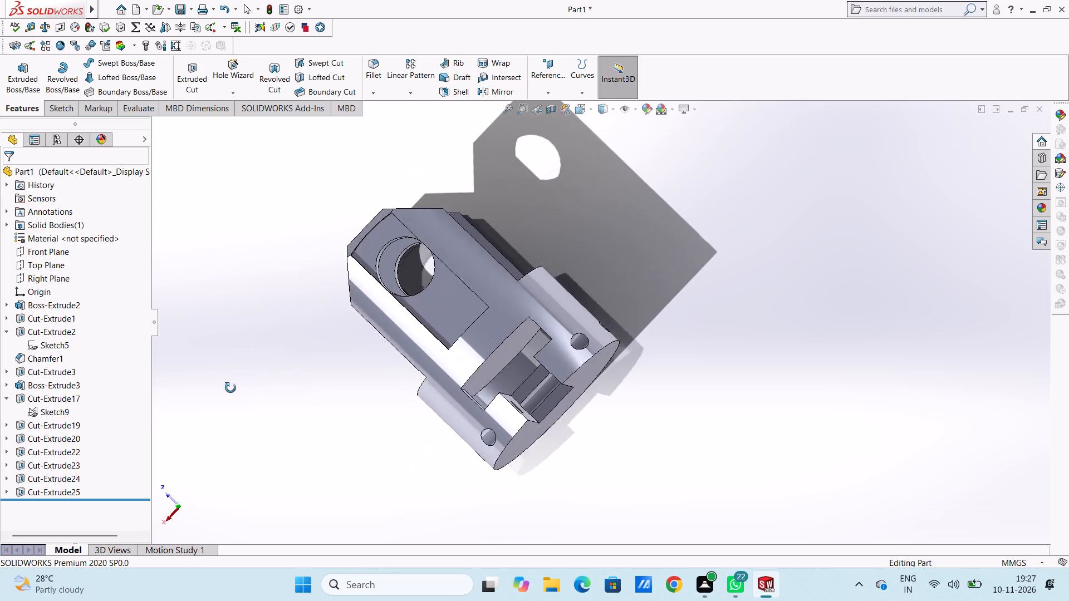
pyautogui.moveTo(231, 388); pyautogui.dragTo(313, 375, button='middle')
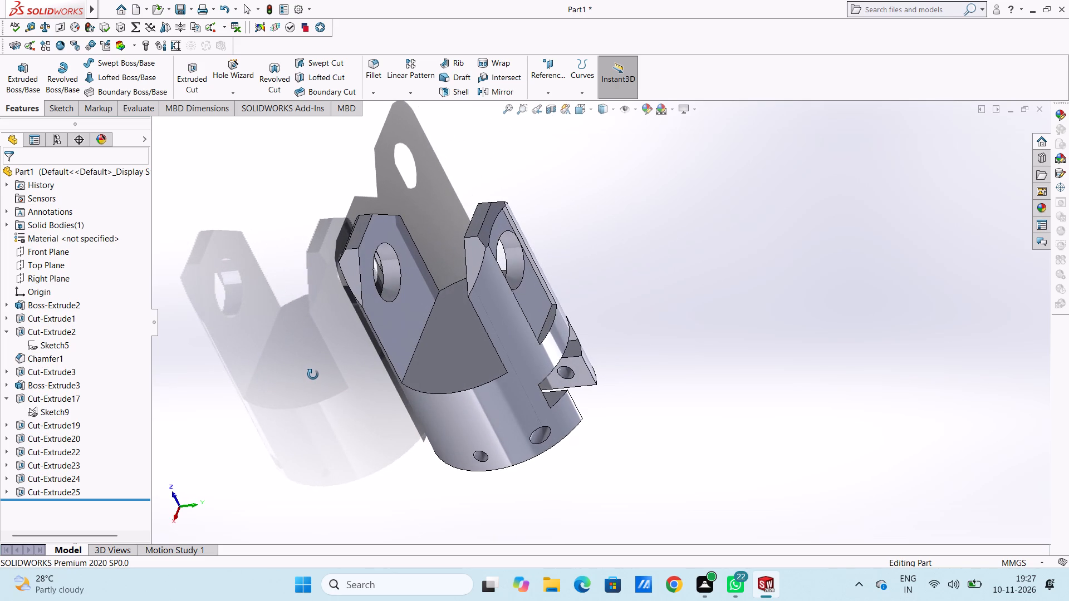
pyautogui.moveTo(313, 375); pyautogui.dragTo(282, 368, button='middle')
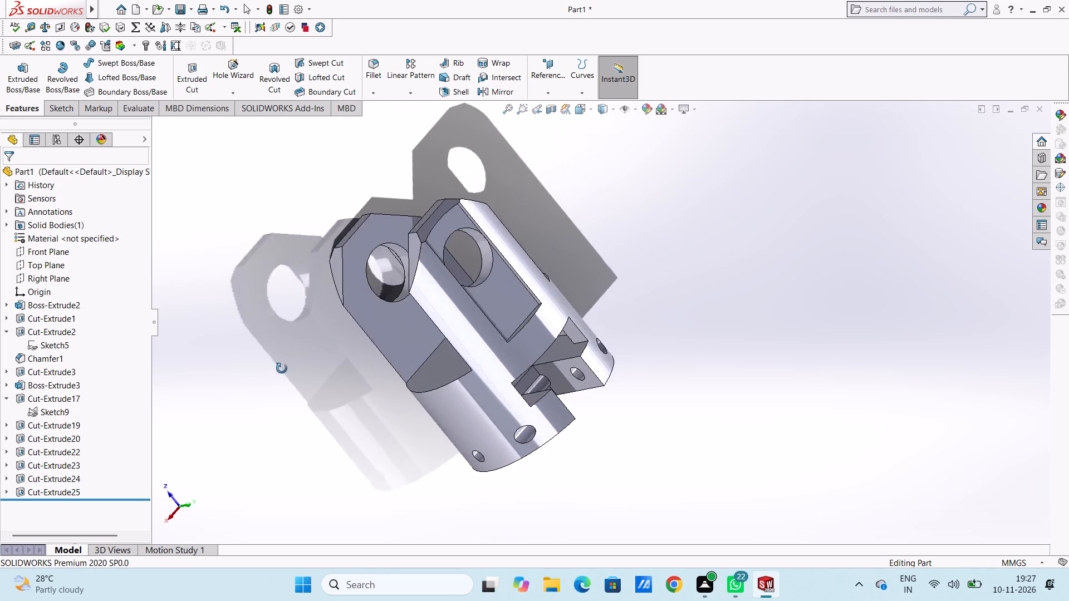
pyautogui.moveTo(282, 368); pyautogui.dragTo(229, 380, button='middle')
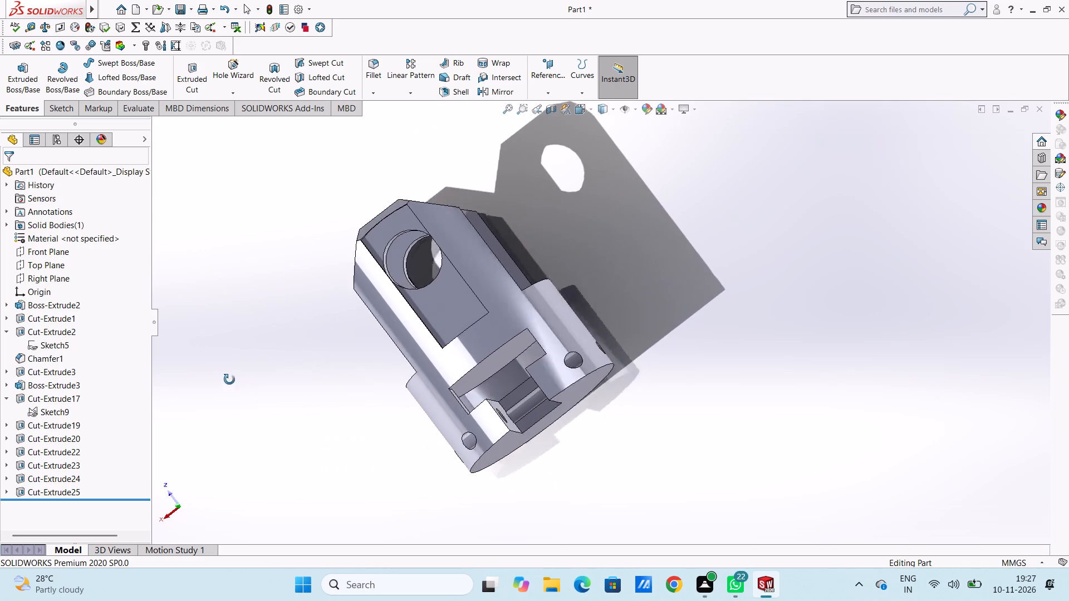
pyautogui.moveTo(229, 380); pyautogui.dragTo(288, 408, button='middle')
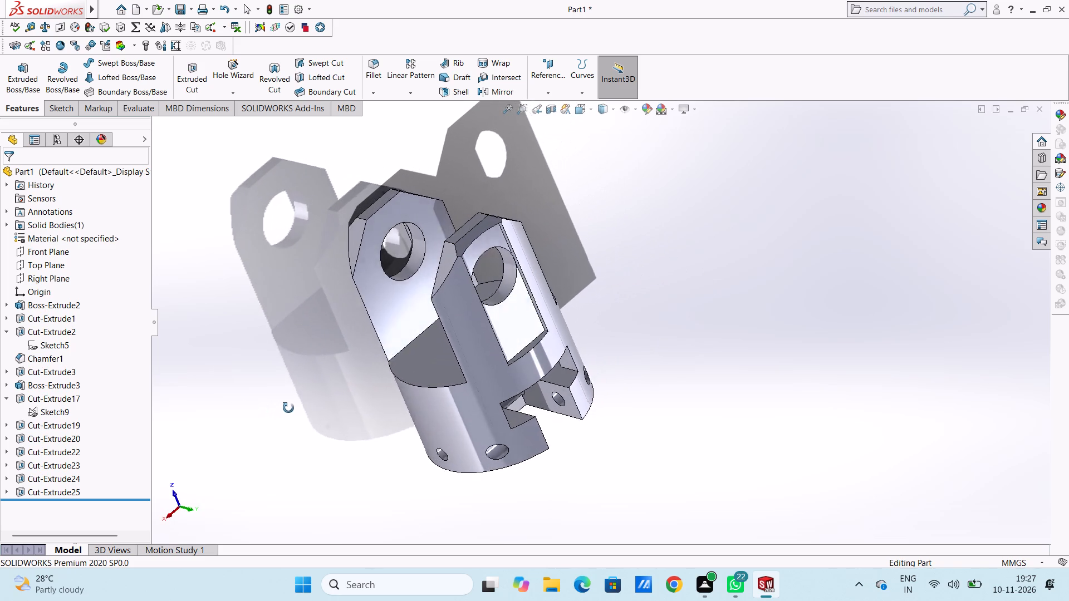
pyautogui.moveTo(288, 408); pyautogui.dragTo(262, 368, button='middle')
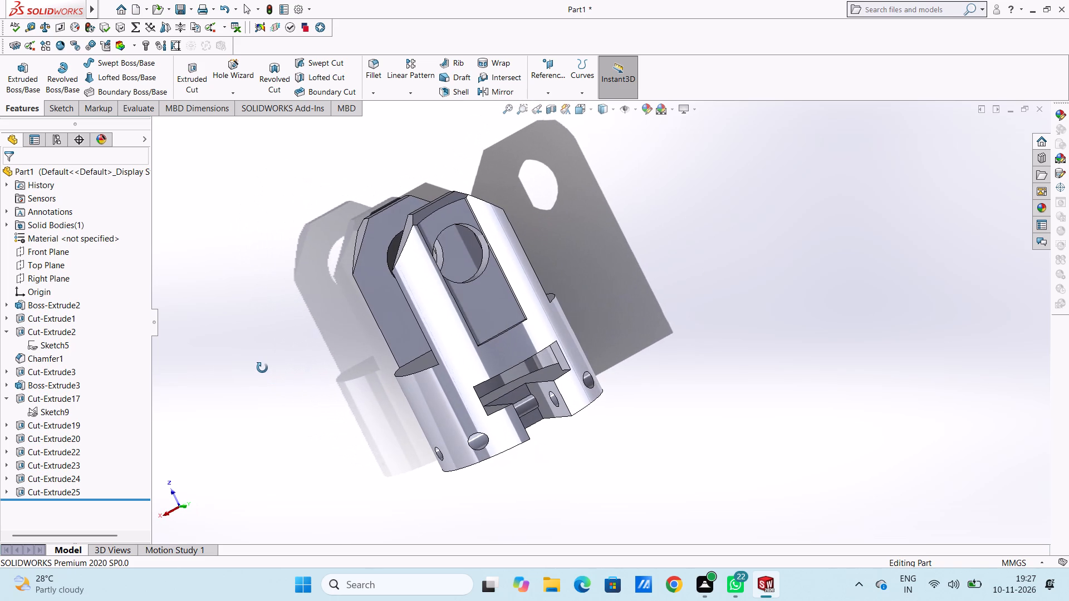
pyautogui.moveTo(262, 368); pyautogui.dragTo(295, 375, button='middle')
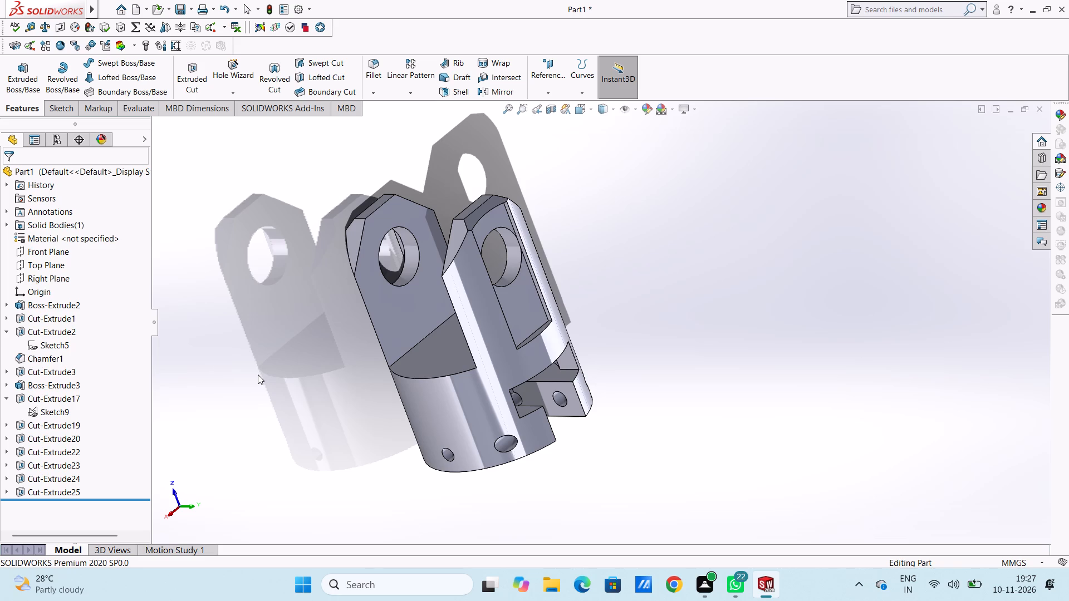
# Start a sketch on the T-slot's recessed floor face and draw a 13 mm radius circle centred on the origin.
pyautogui.hotkey('ctrl', '2')
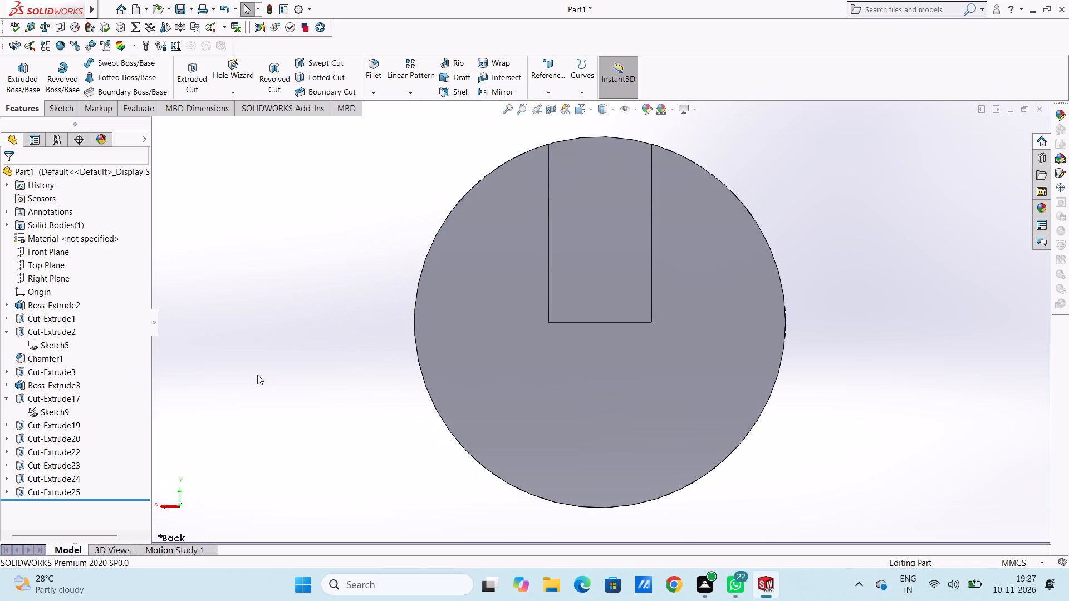
pyautogui.click(577, 278)
pyautogui.click(625, 243)
pyautogui.click(376, 228)
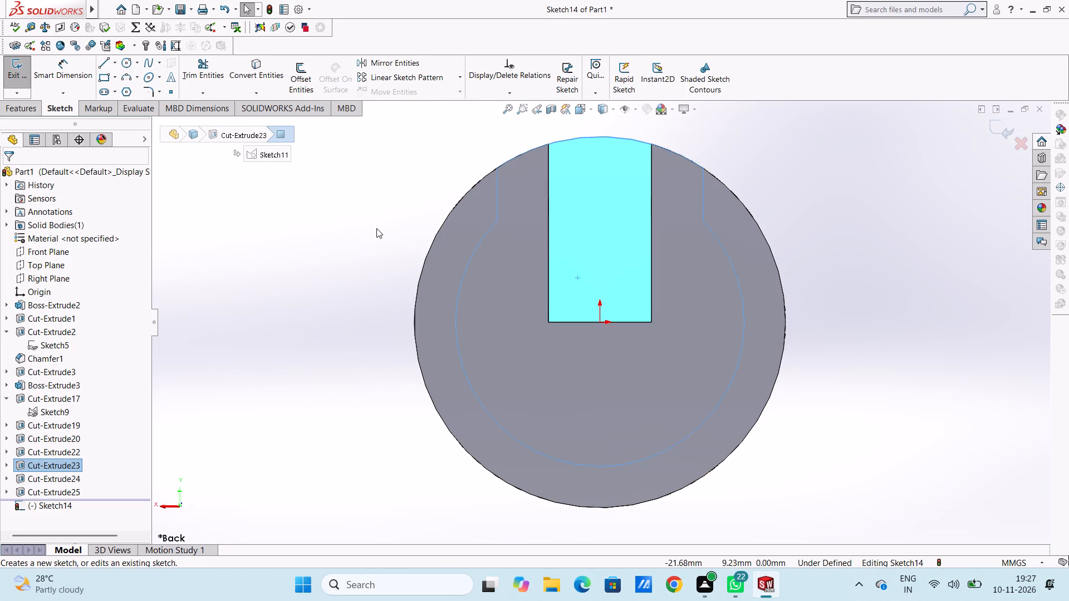
pyautogui.click(124, 62)
pyautogui.click(599, 322)
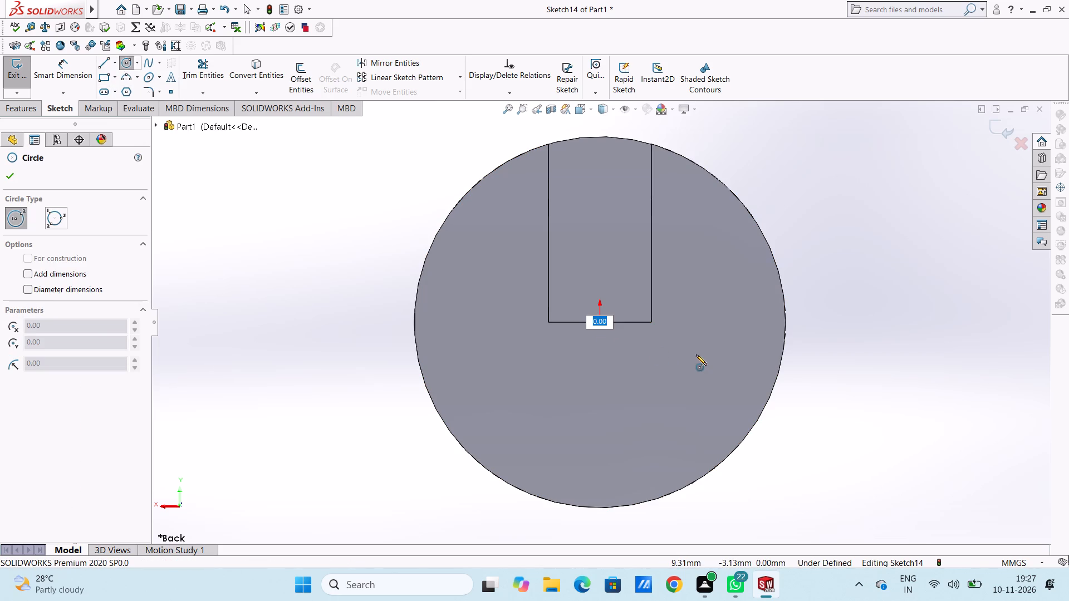
pyautogui.write('13')
pyautogui.press('Return')
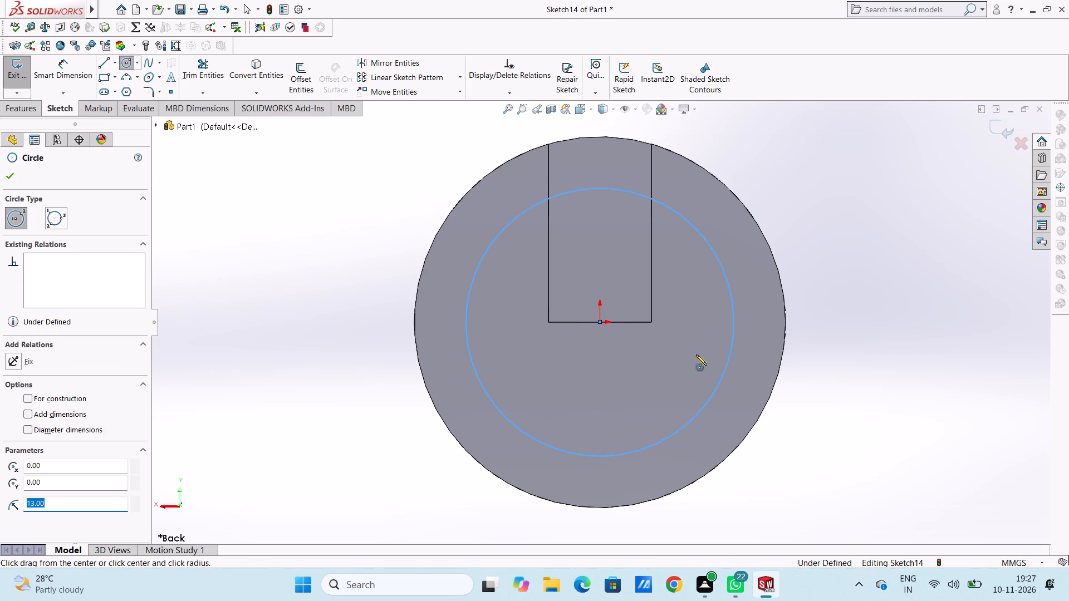
pyautogui.rightClick(287, 249)
pyautogui.click(303, 255)
pyautogui.click(279, 263)
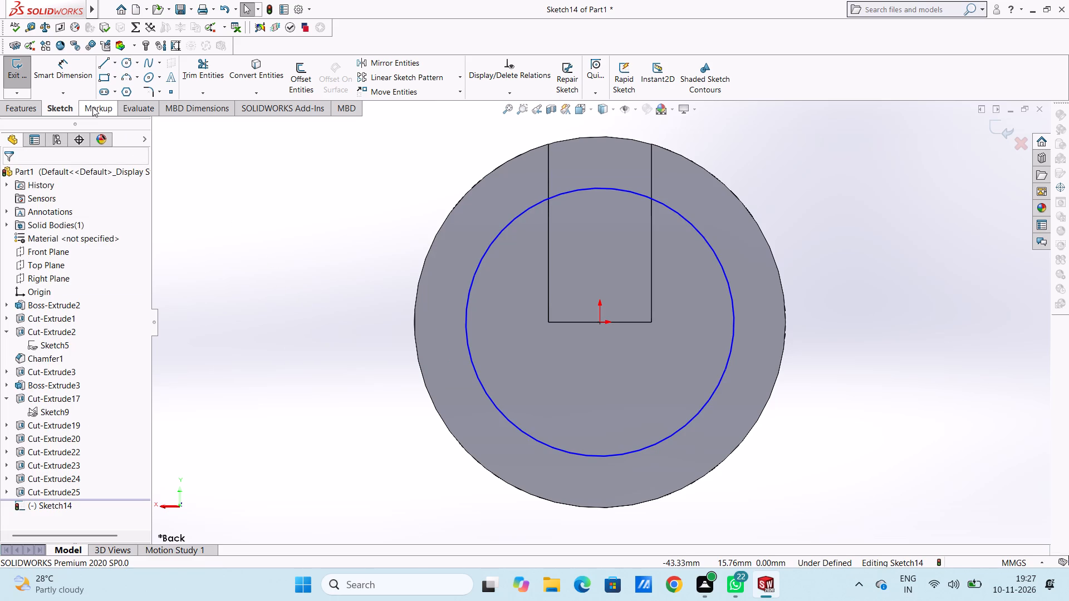
# Dimension the circle with a diameter of 28 mm.
pyautogui.click(75, 69)
pyautogui.scroll(4, 591, 293)
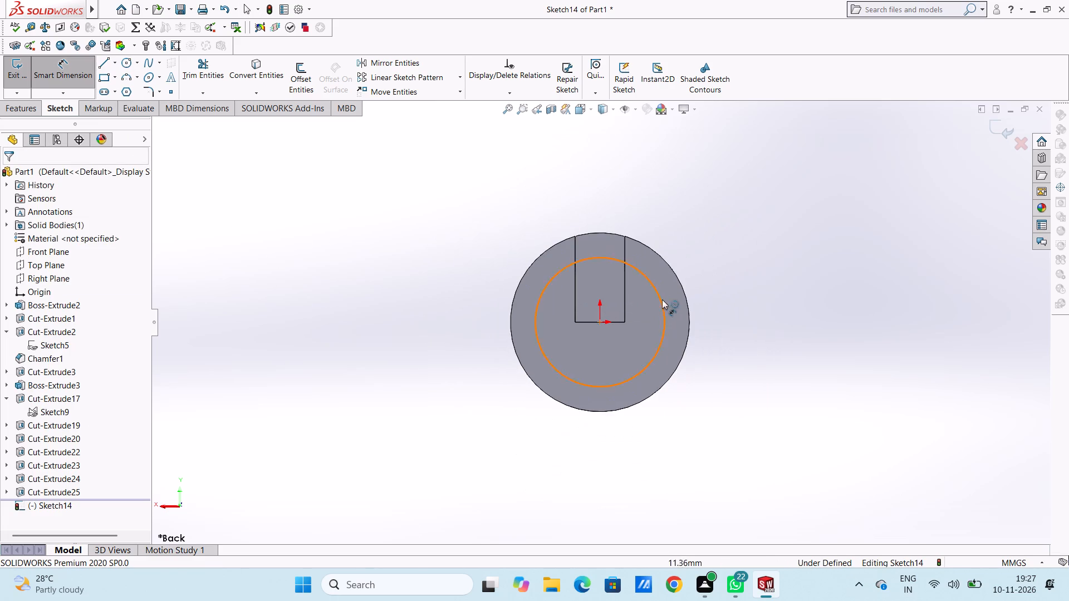
pyautogui.click(657, 302)
pyautogui.click(661, 300)
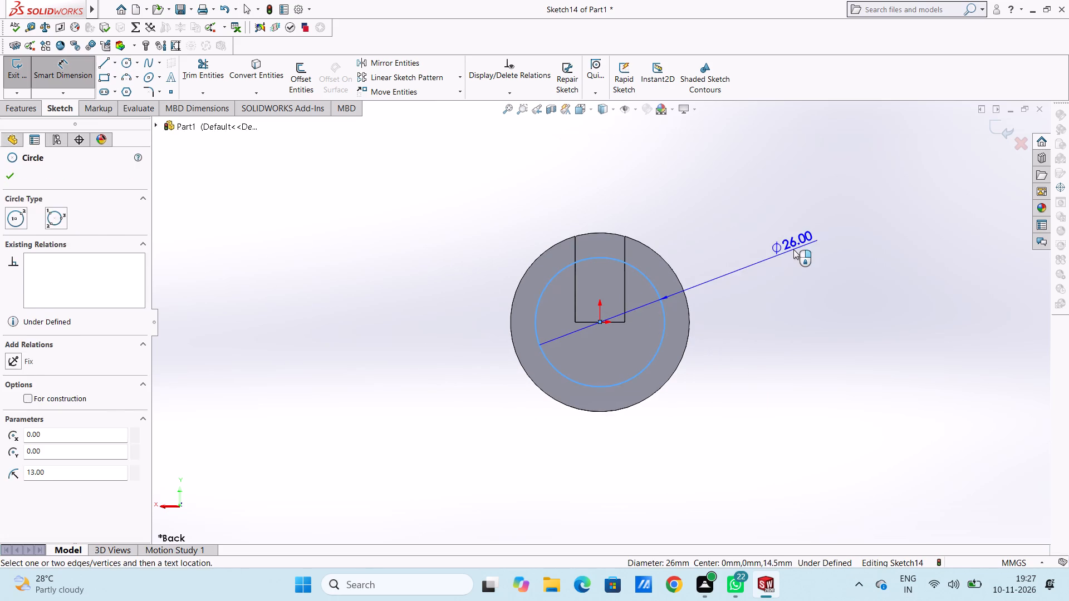
pyautogui.click(793, 249)
pyautogui.write('28')
pyautogui.press('Return')
pyautogui.click(672, 204)
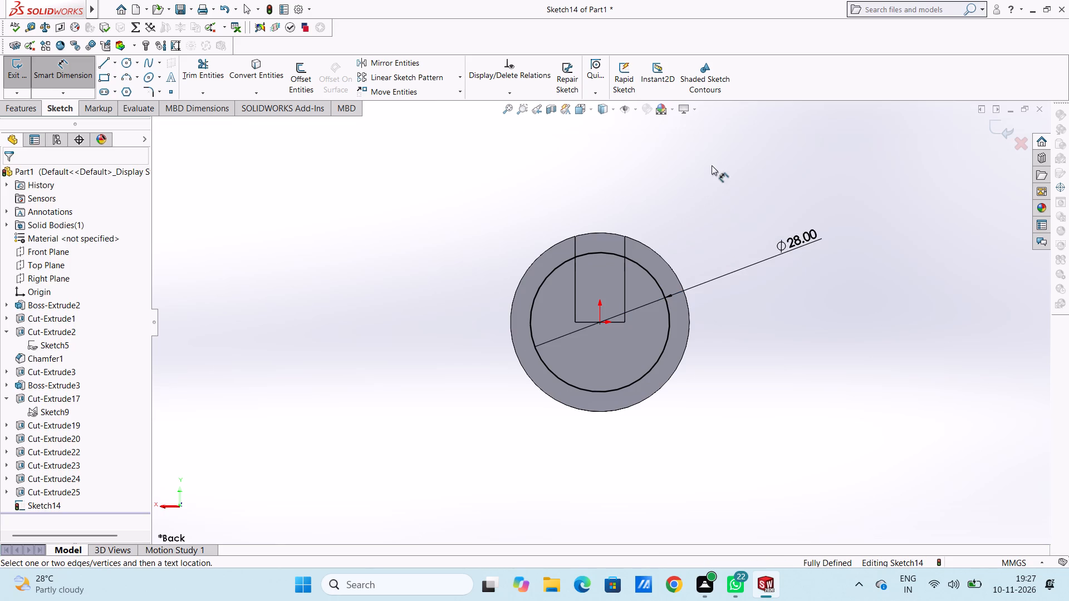
# Draw a horizontal 28 mm line across the full width of the circle through the origin.
pyautogui.moveTo(727, 207); pyautogui.dragTo(764, 357, button='middle')
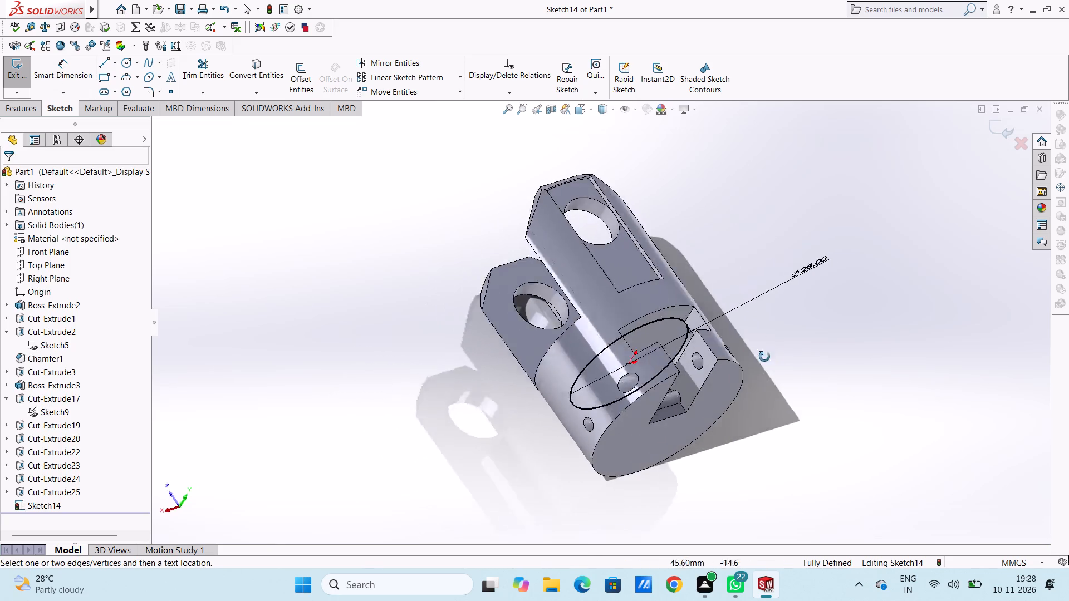
pyautogui.moveTo(764, 357); pyautogui.dragTo(769, 408, button='middle')
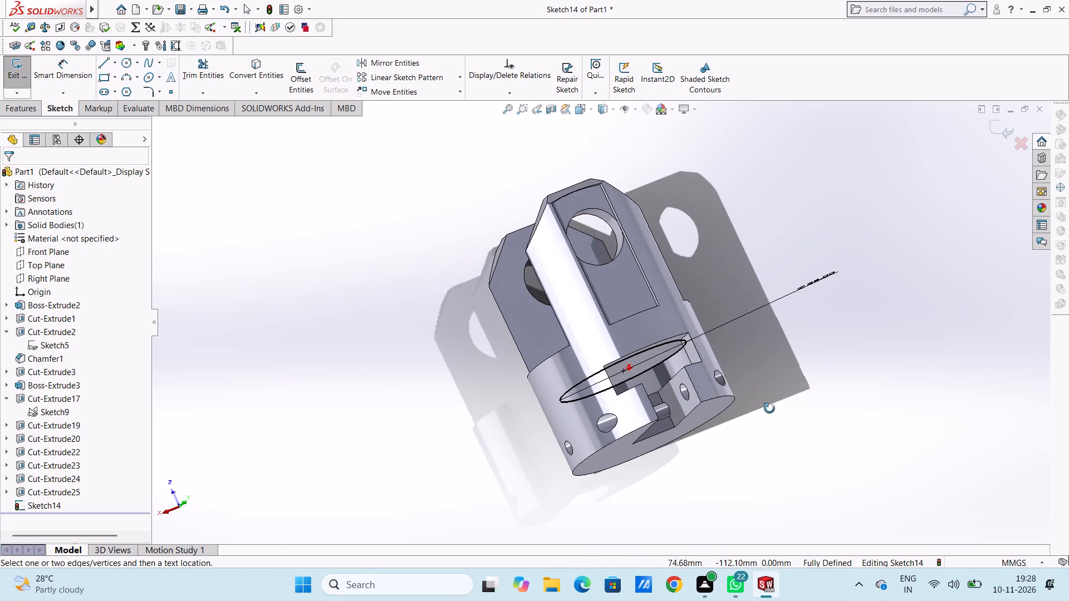
pyautogui.moveTo(769, 408); pyautogui.dragTo(767, 385, button='middle')
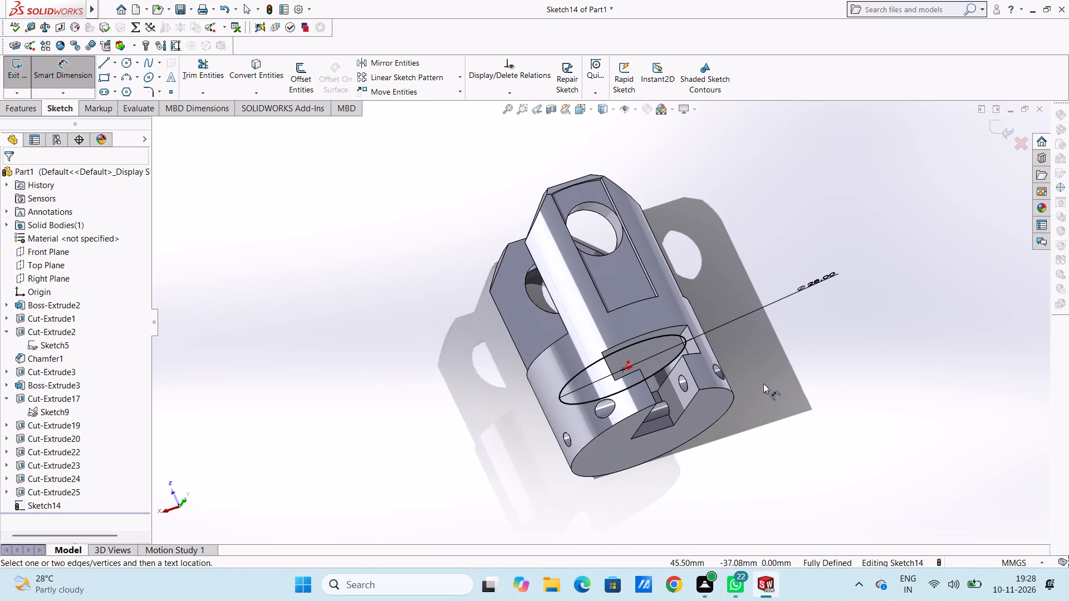
pyautogui.hotkey('ctrl', '5')
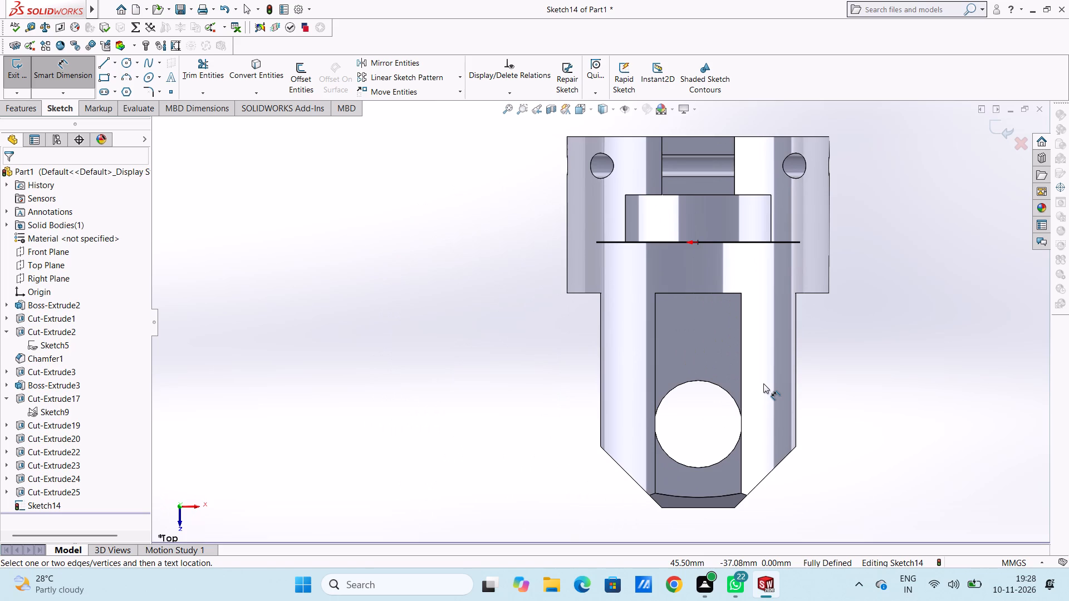
pyautogui.hotkey('ctrl', '2')
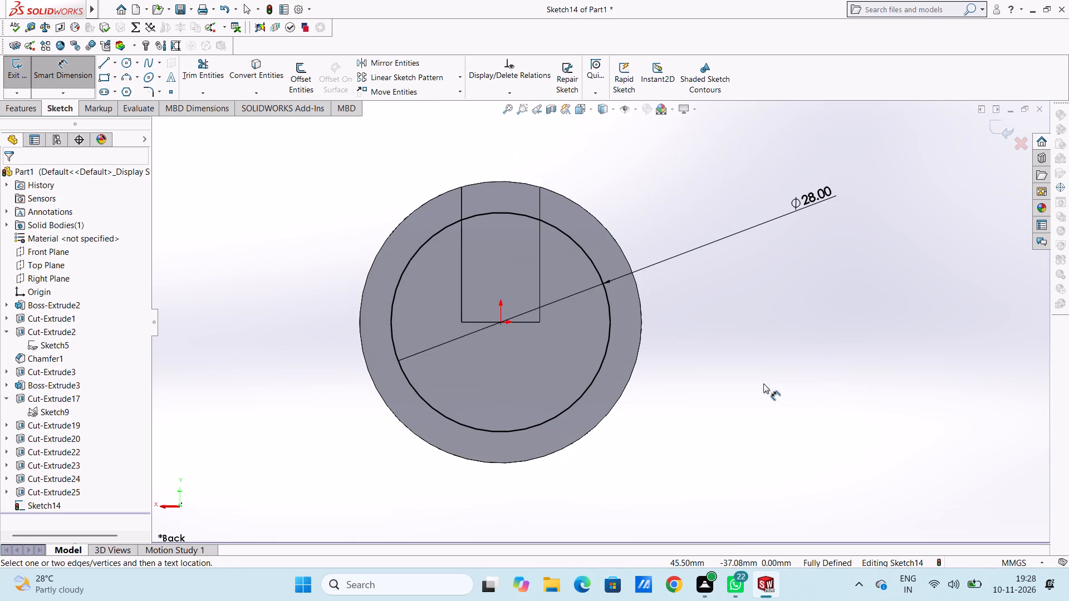
pyautogui.click(85, 78)
pyautogui.click(102, 64)
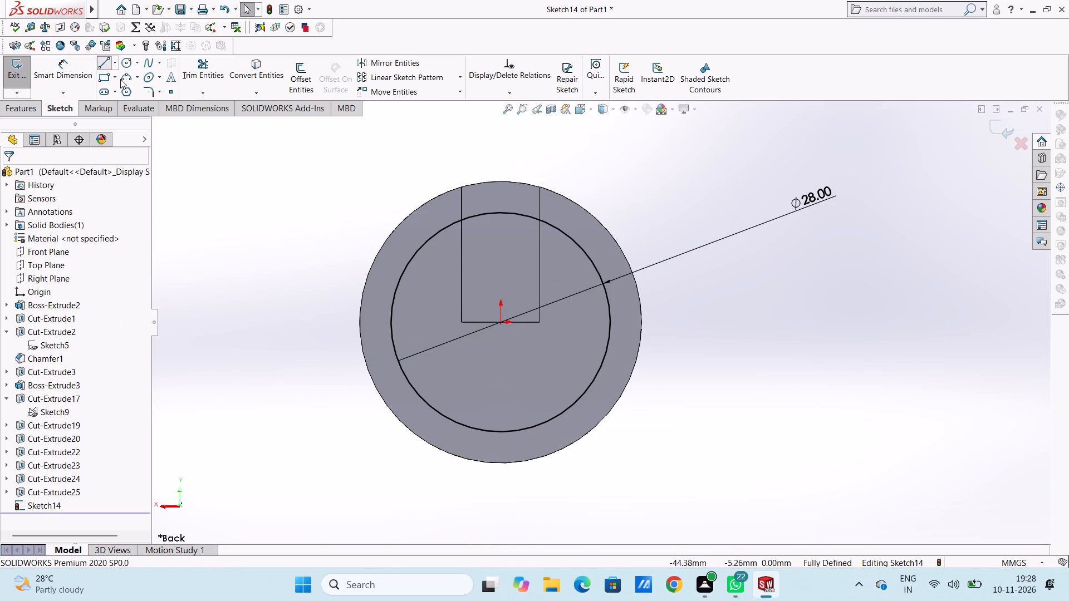
pyautogui.click(390, 323)
pyautogui.click(611, 322)
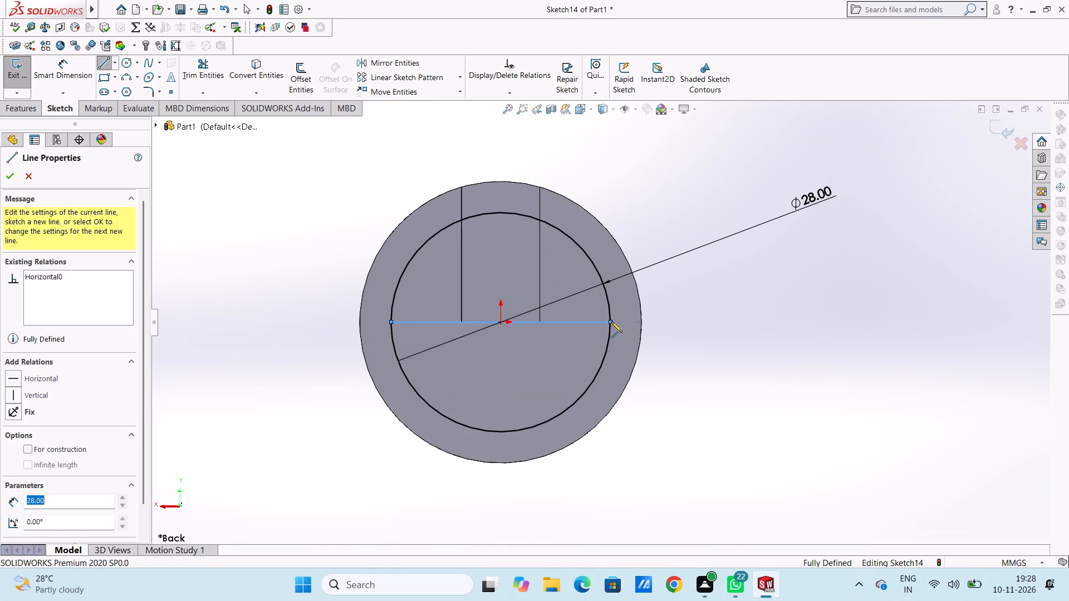
pyautogui.rightClick(758, 179)
pyautogui.click(767, 186)
pyautogui.click(740, 186)
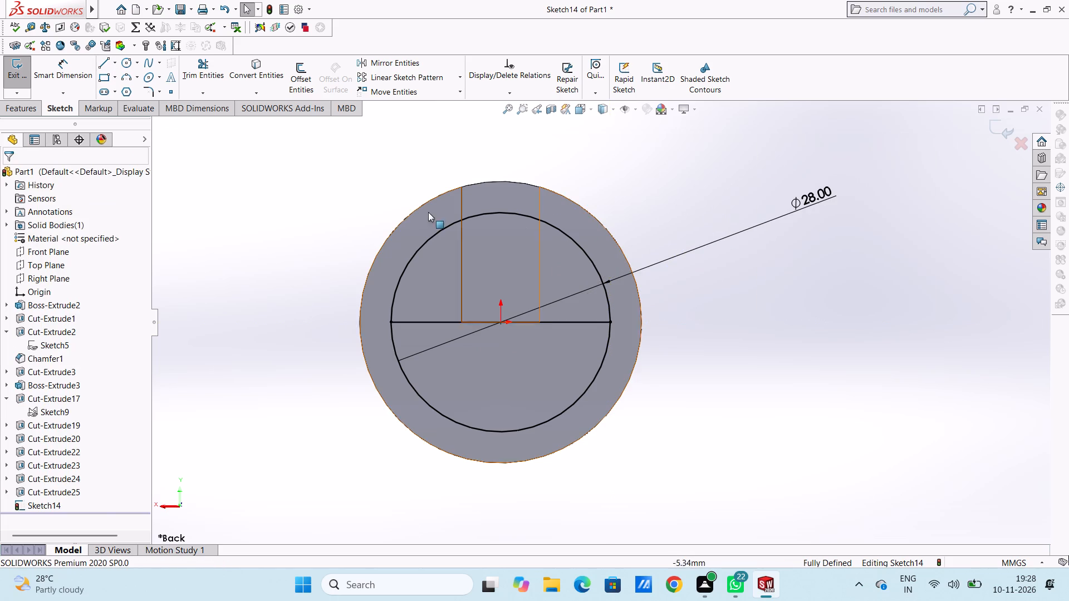
# Trim away the circle's upper half on the slot's open side, leaving a closed semicircle.
pyautogui.click(196, 68)
pyautogui.click(421, 248)
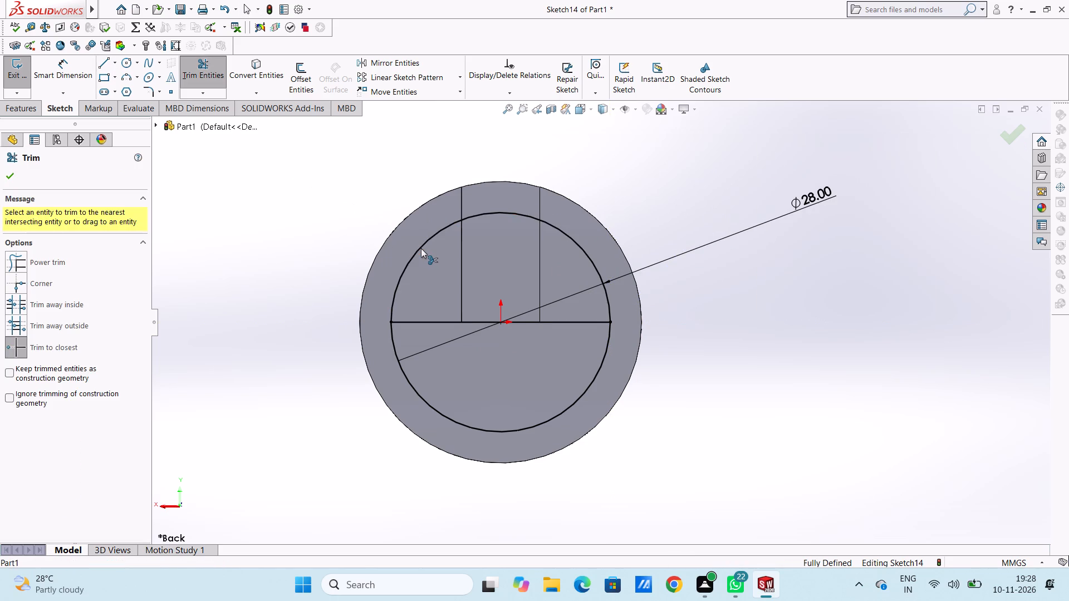
pyautogui.moveTo(263, 224); pyautogui.dragTo(294, 367, button='middle')
pyautogui.scroll(1, 274, 356)
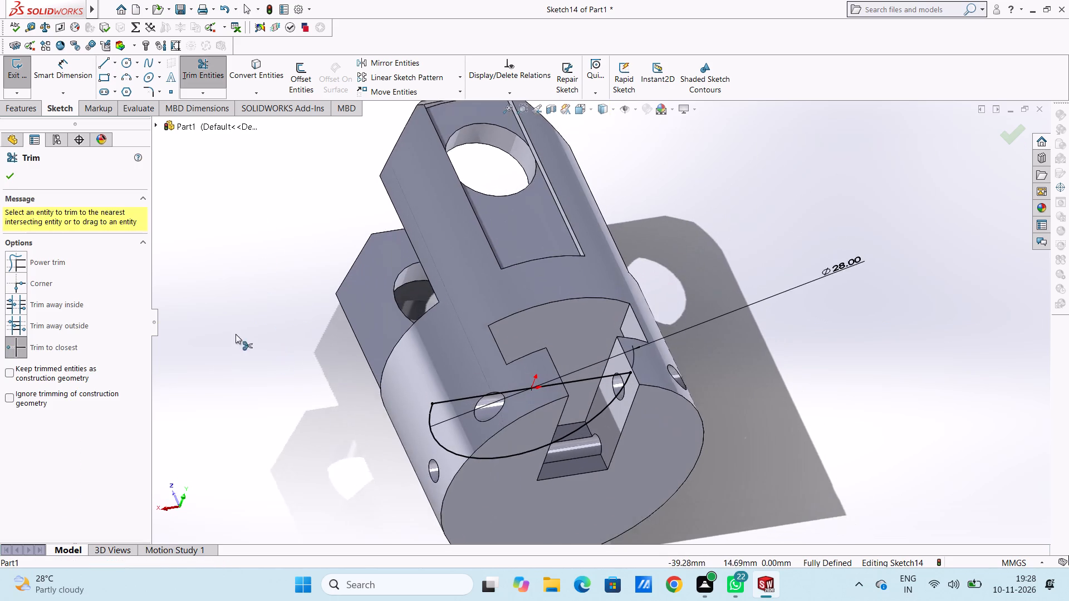
pyautogui.click(13, 169)
pyautogui.click(223, 223)
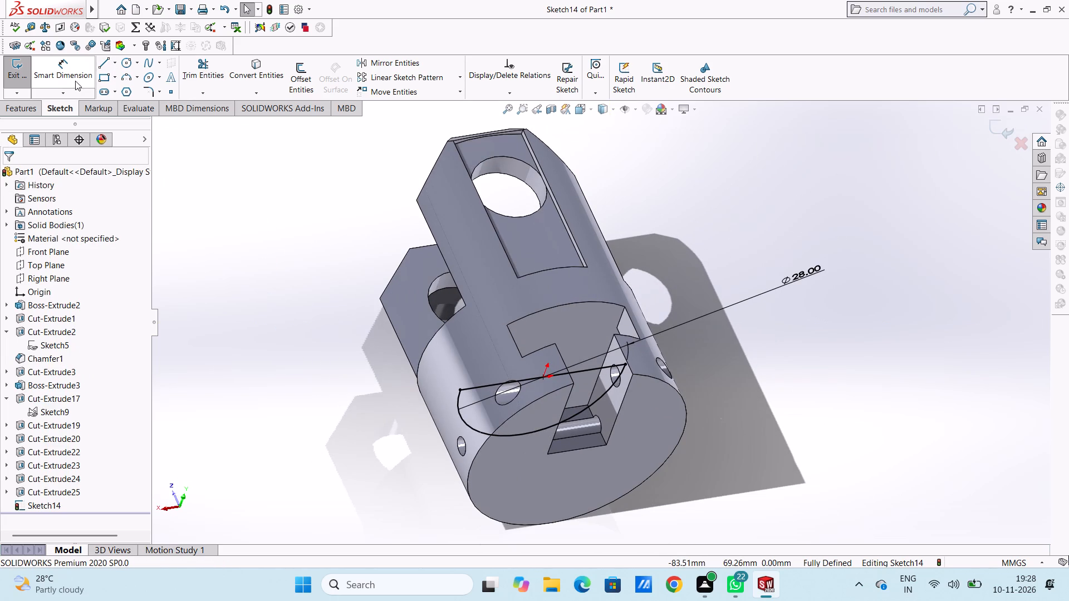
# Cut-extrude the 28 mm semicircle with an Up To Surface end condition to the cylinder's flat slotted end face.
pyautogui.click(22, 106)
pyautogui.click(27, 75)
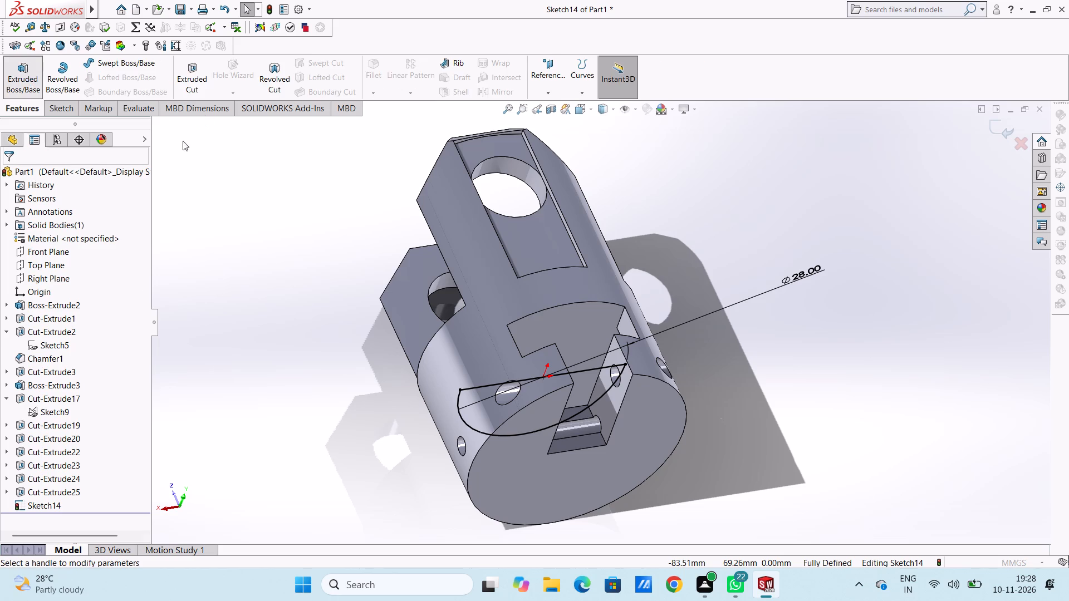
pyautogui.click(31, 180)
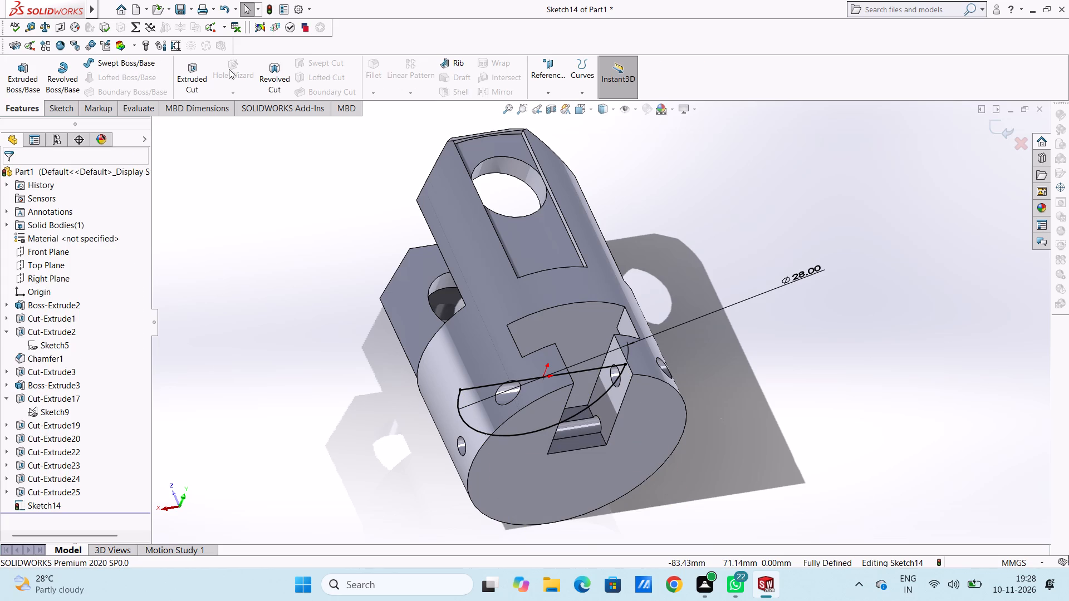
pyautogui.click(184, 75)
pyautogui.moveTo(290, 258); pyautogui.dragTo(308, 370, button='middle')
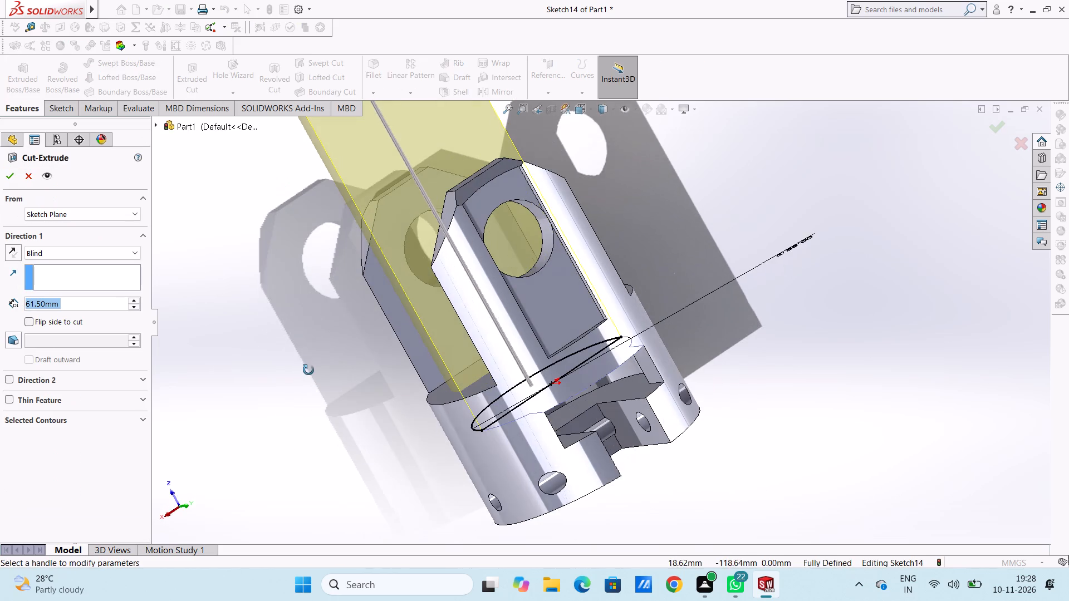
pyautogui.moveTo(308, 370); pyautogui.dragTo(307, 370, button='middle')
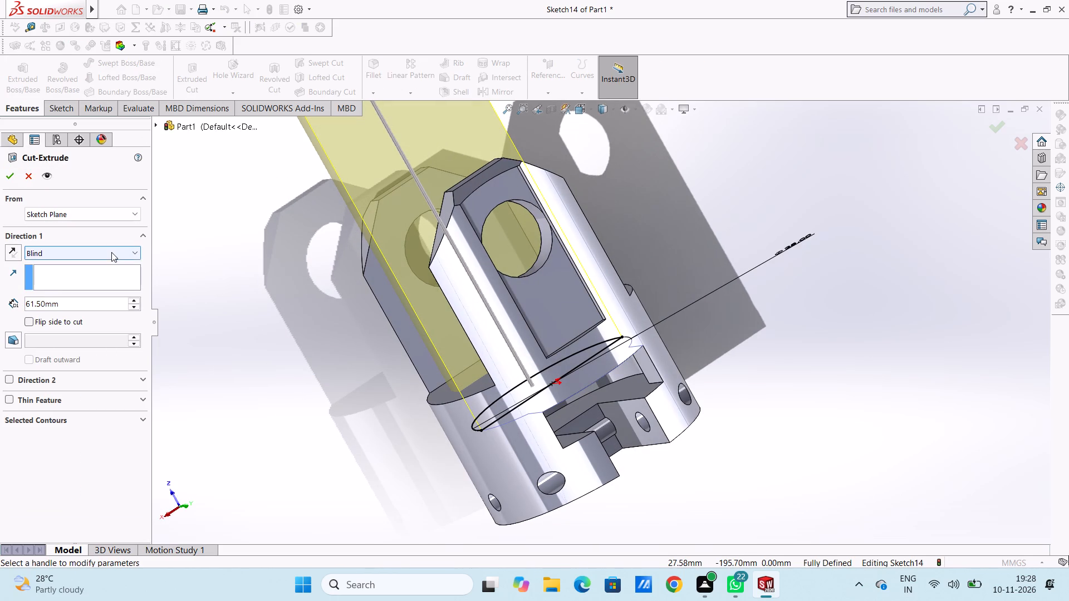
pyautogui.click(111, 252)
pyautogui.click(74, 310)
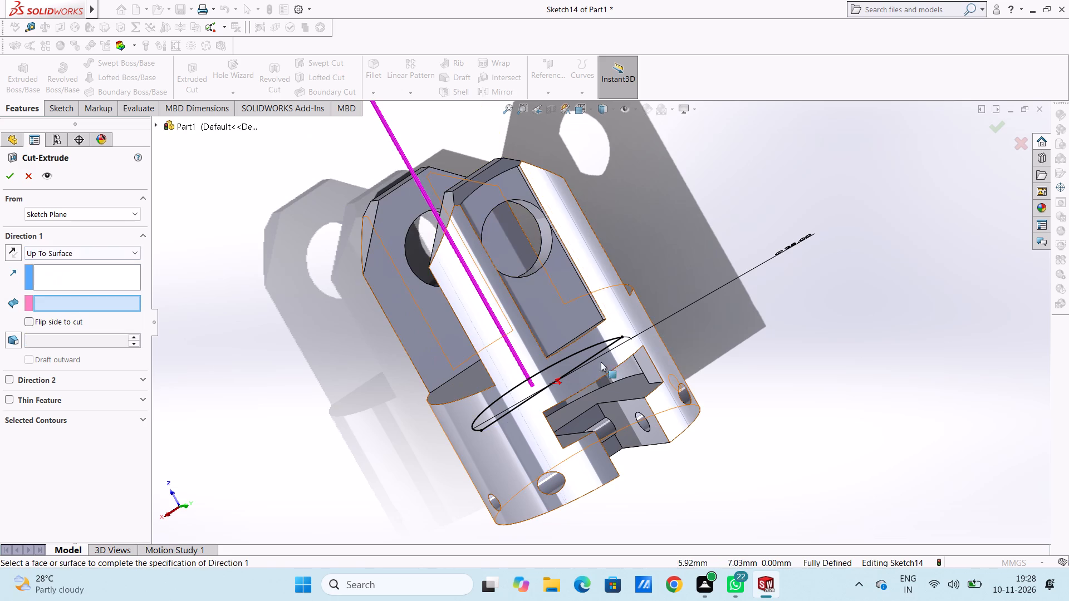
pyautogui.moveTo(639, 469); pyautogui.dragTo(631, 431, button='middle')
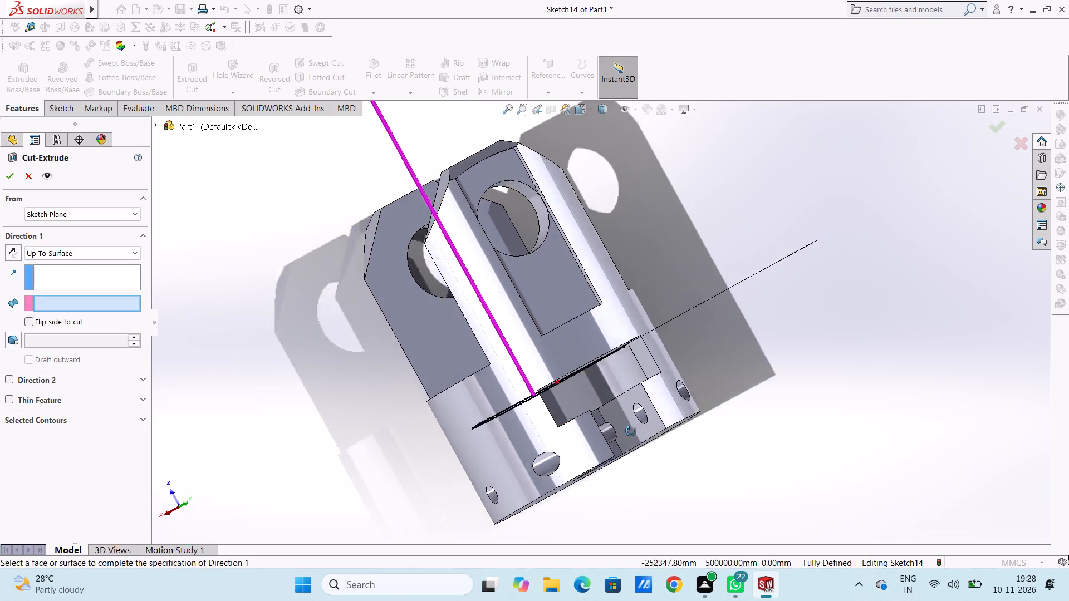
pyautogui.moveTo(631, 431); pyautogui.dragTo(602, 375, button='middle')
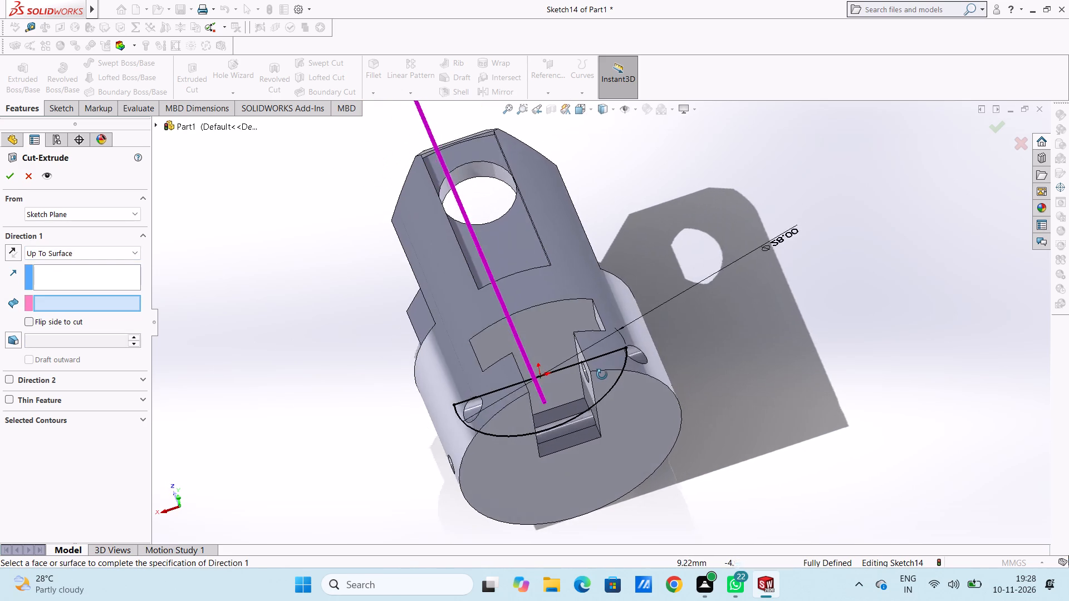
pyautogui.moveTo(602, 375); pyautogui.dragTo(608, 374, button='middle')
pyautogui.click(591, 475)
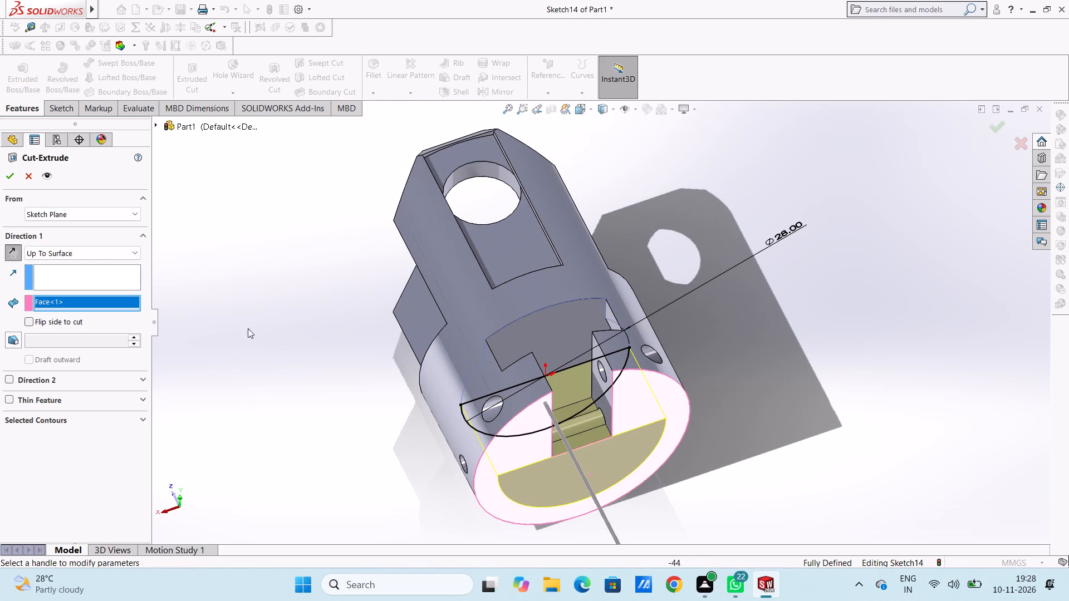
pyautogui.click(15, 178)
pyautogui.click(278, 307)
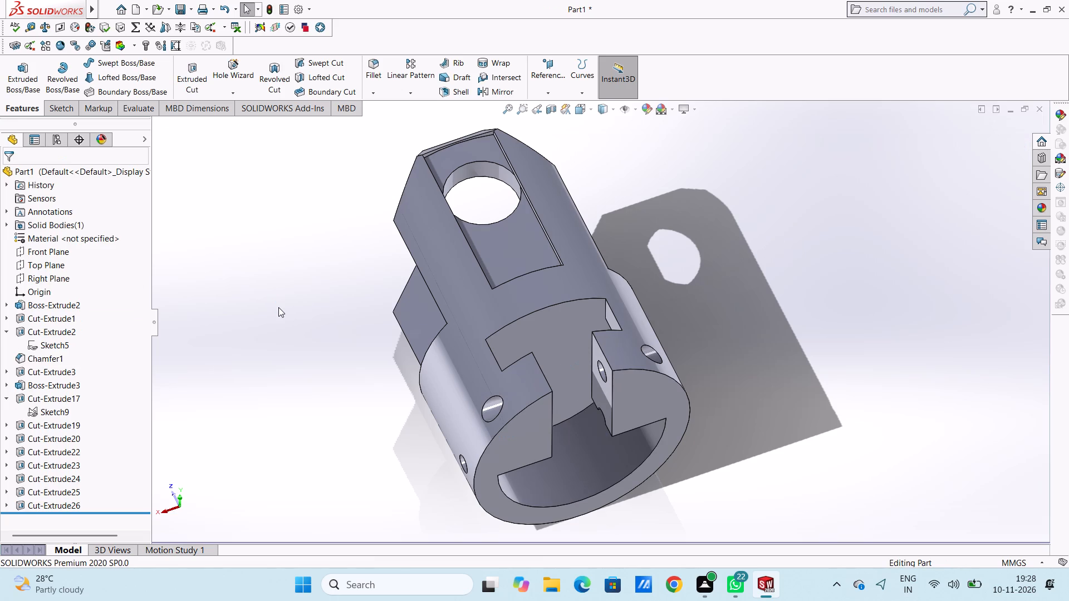
# Examine the semicircular recess and the T-slot from several angles, including the straight-on back view.
pyautogui.moveTo(317, 352); pyautogui.dragTo(307, 319, button='middle')
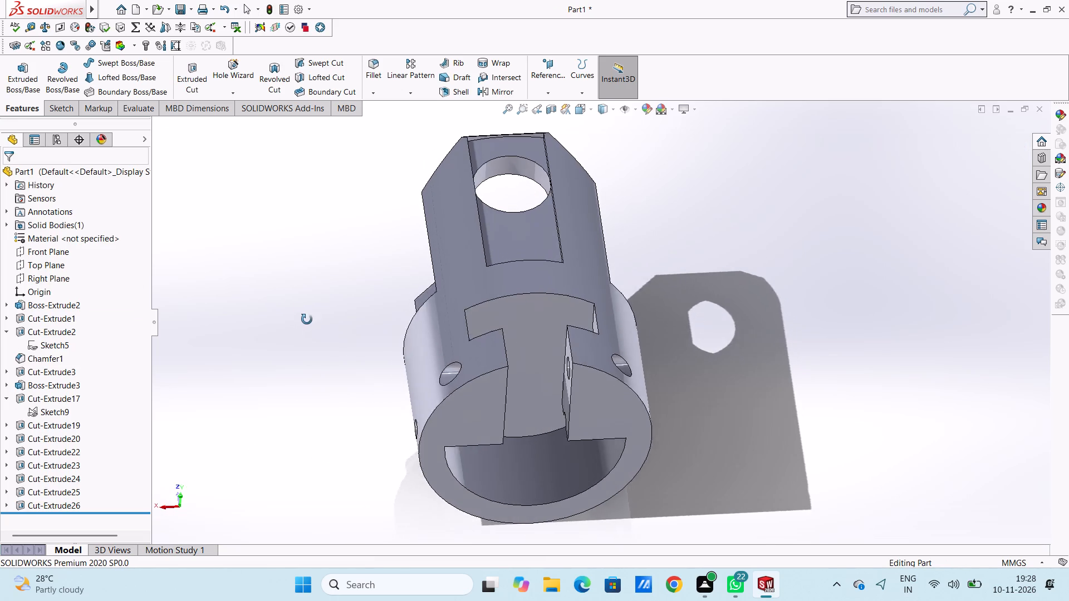
pyautogui.moveTo(307, 319); pyautogui.dragTo(323, 297, button='middle')
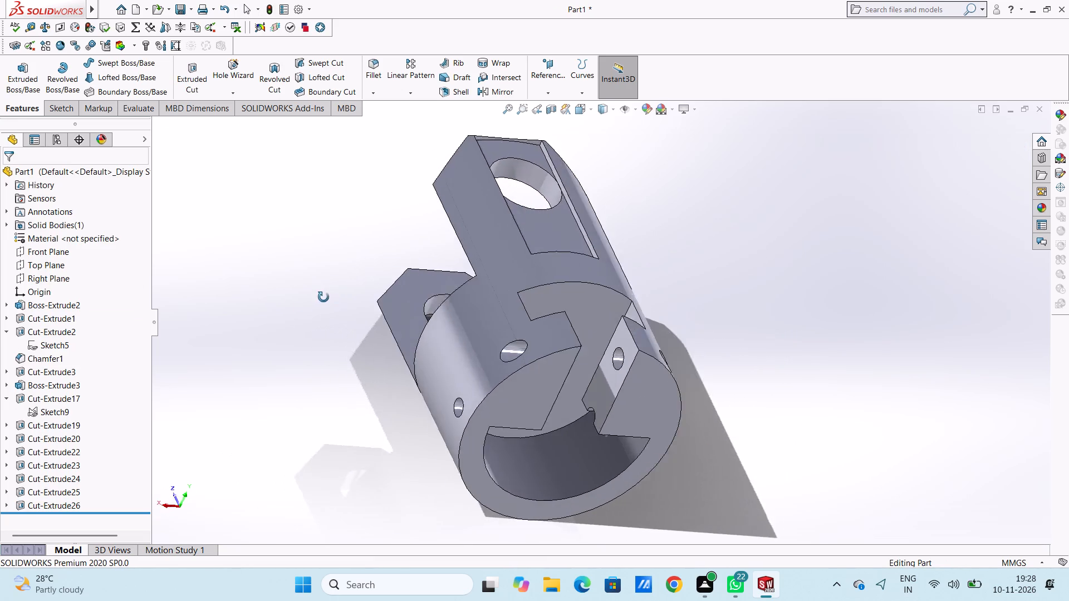
pyautogui.moveTo(323, 297); pyautogui.dragTo(266, 304, button='middle')
pyautogui.moveTo(259, 305); pyautogui.dragTo(278, 304, button='middle')
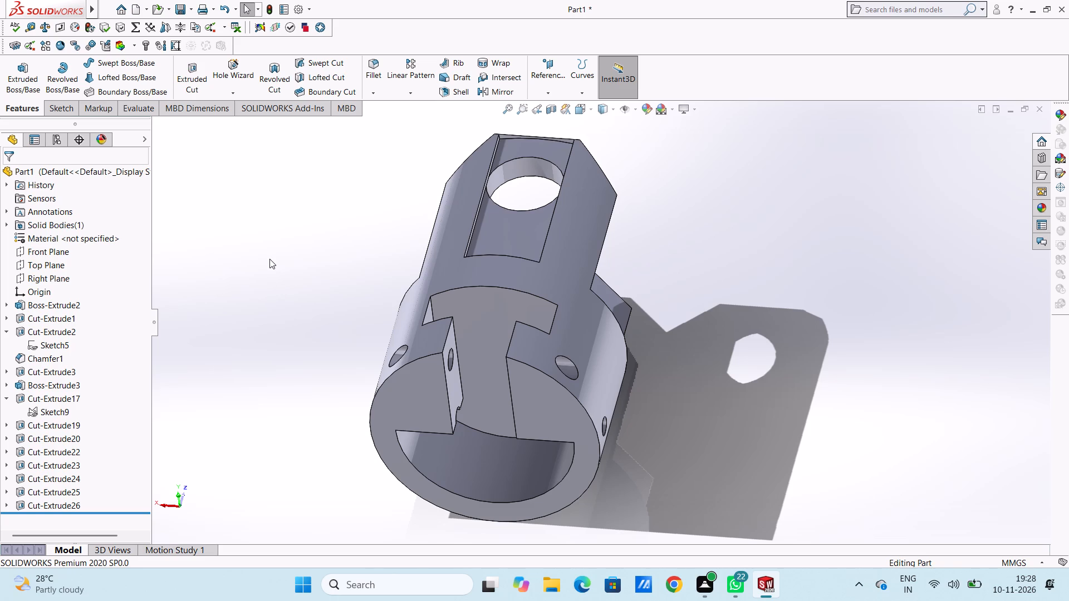
pyautogui.moveTo(277, 265); pyautogui.dragTo(331, 413, button='middle')
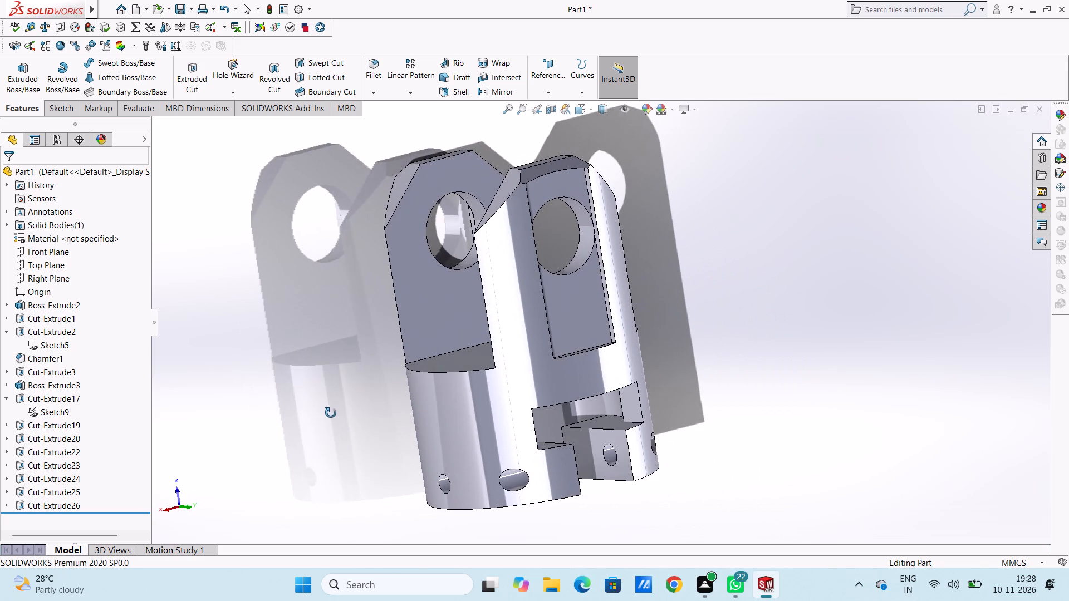
pyautogui.moveTo(331, 413); pyautogui.dragTo(331, 413, button='middle')
pyautogui.scroll(4, 344, 376)
pyautogui.moveTo(377, 329); pyautogui.dragTo(401, 376, button='middle')
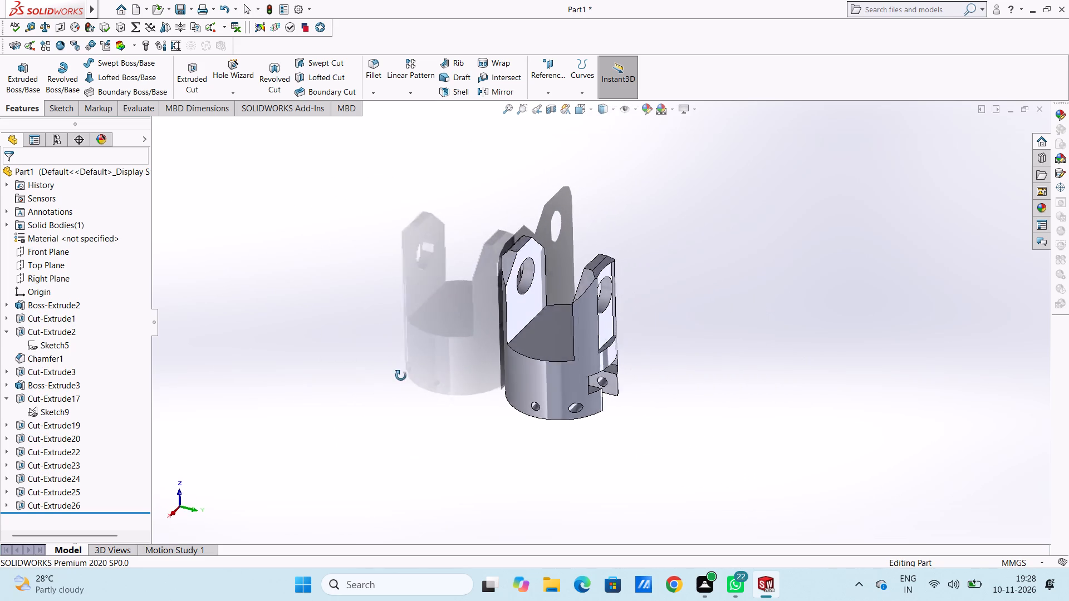
pyautogui.moveTo(401, 376); pyautogui.dragTo(365, 304, button='middle')
pyautogui.moveTo(380, 367); pyautogui.dragTo(364, 333, button='middle')
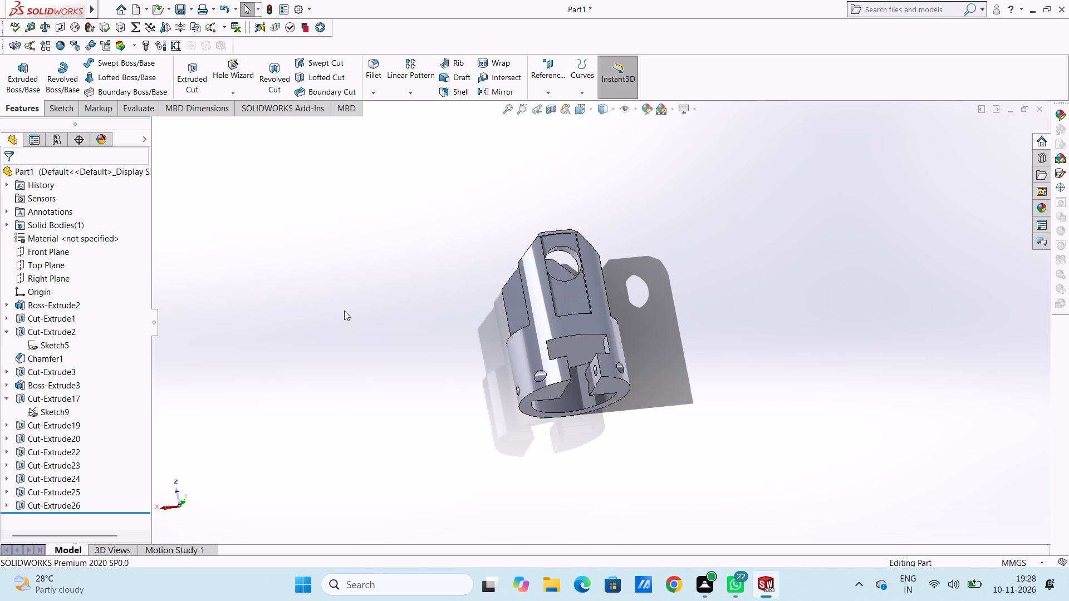
pyautogui.hotkey('ctrl', '5')
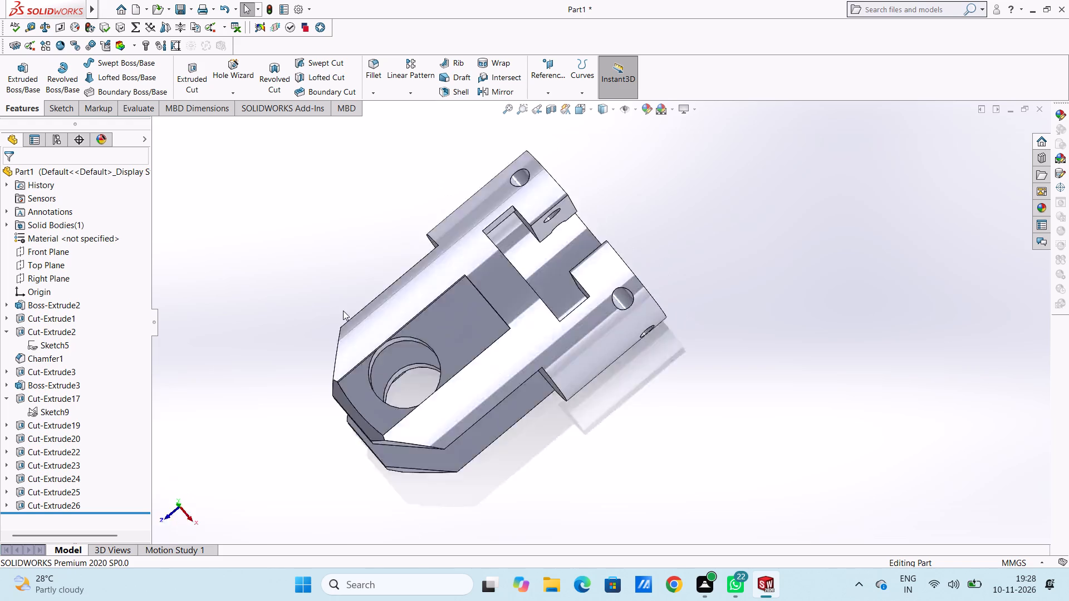
pyautogui.hotkey('ctrl', '2')
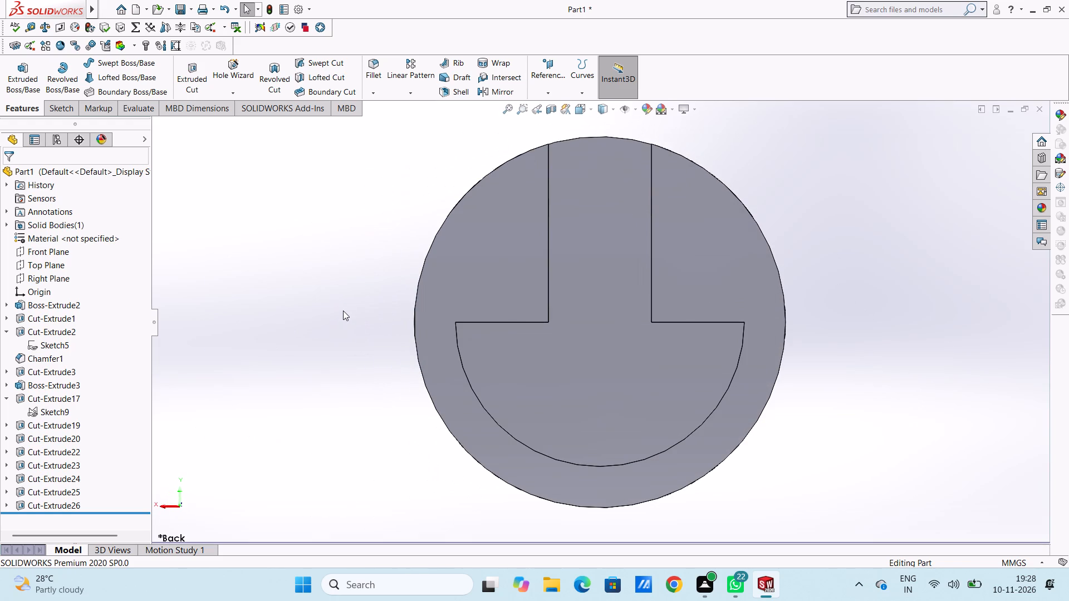
pyautogui.scroll(2, 541, 298)
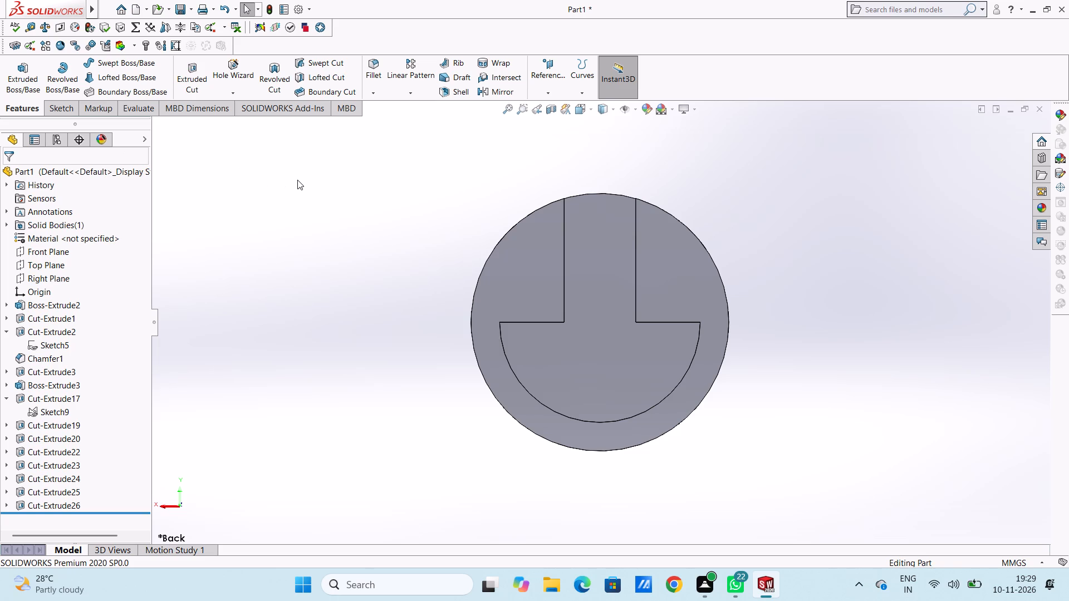
# Undo the semicircular cut and the trimming of the circle's upper half.
pyautogui.hotkey('ctrl', 'z')
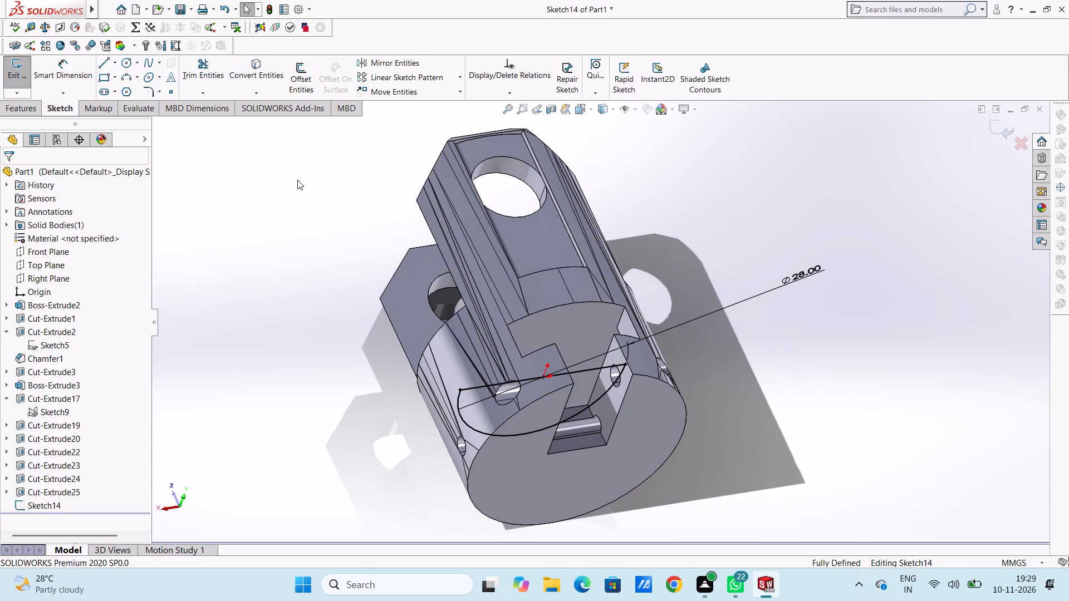
pyautogui.hotkey('ctrl', '2')
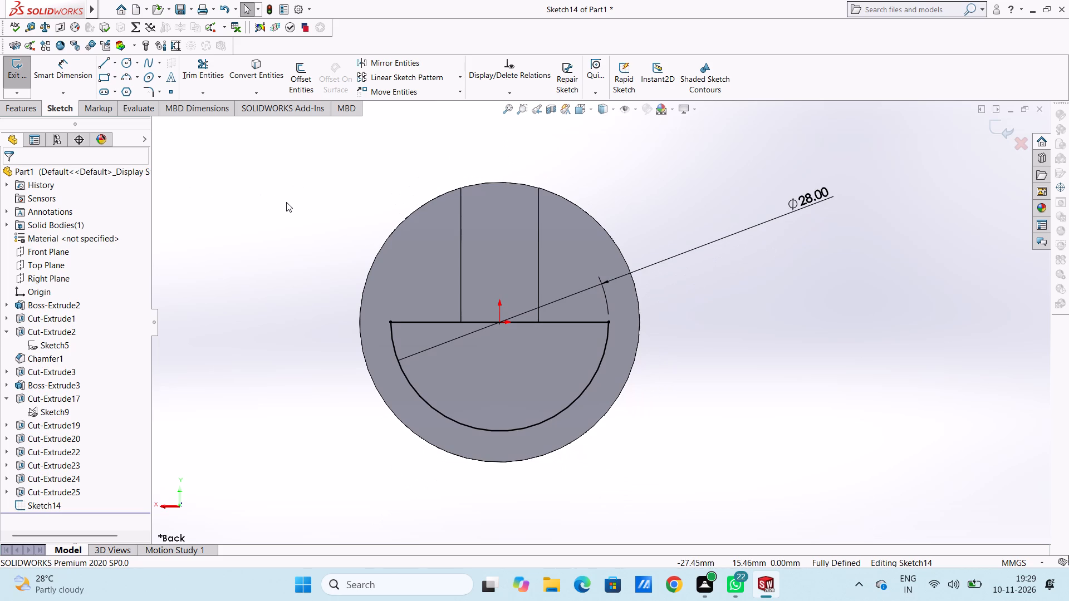
pyautogui.hotkey('ctrl', 'z')
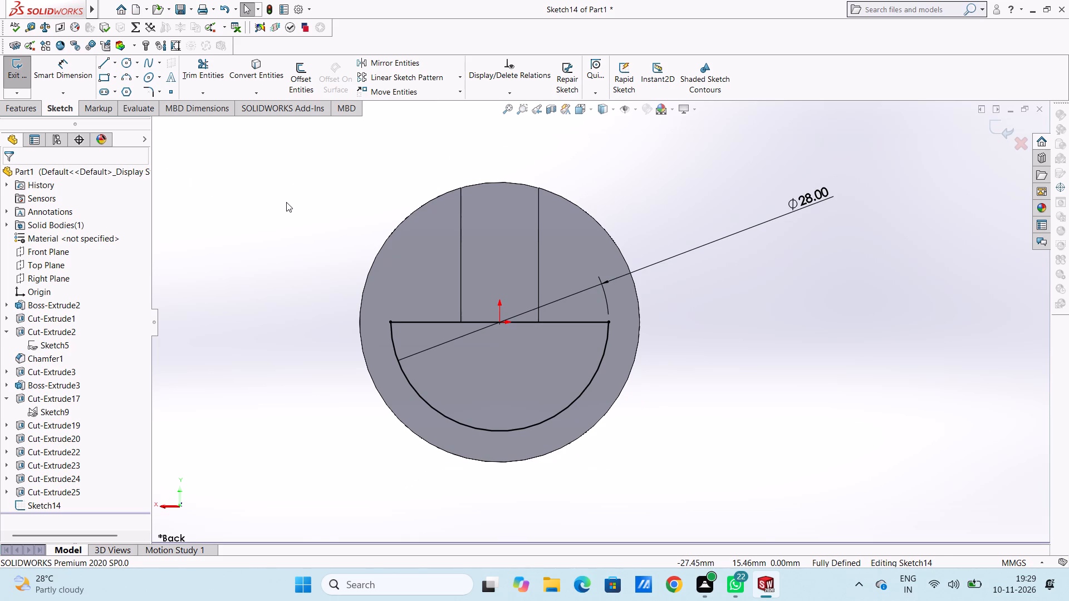
pyautogui.hotkey('ctrl', 'z')
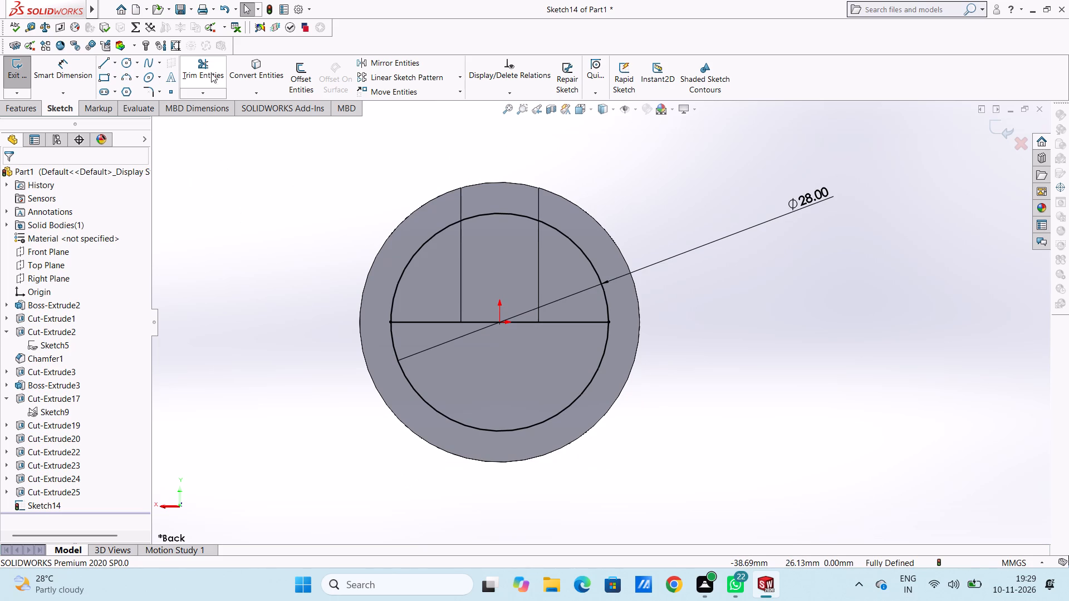
# Trim away the horizontal line across the 28 mm circle, leaving only the full circle in the sketch.
pyautogui.click(209, 72)
pyautogui.click(432, 323)
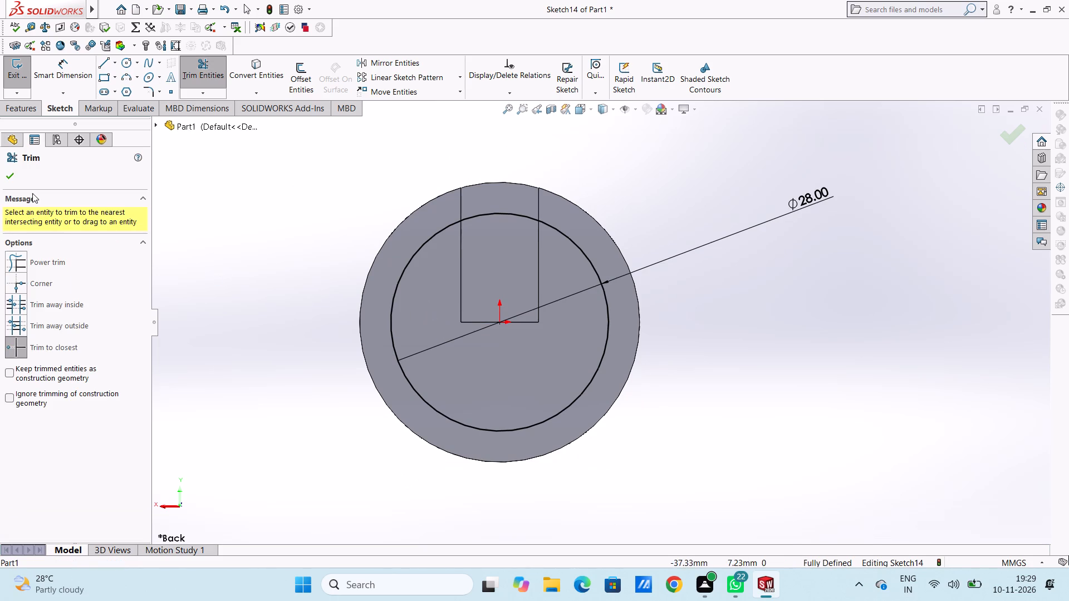
pyautogui.click(12, 180)
pyautogui.click(199, 189)
# Cut-extrude the full 28 mm circle with an Up To Surface end condition to the cylinder's flat slotted end face.
pyautogui.moveTo(277, 184); pyautogui.dragTo(307, 279, button='middle')
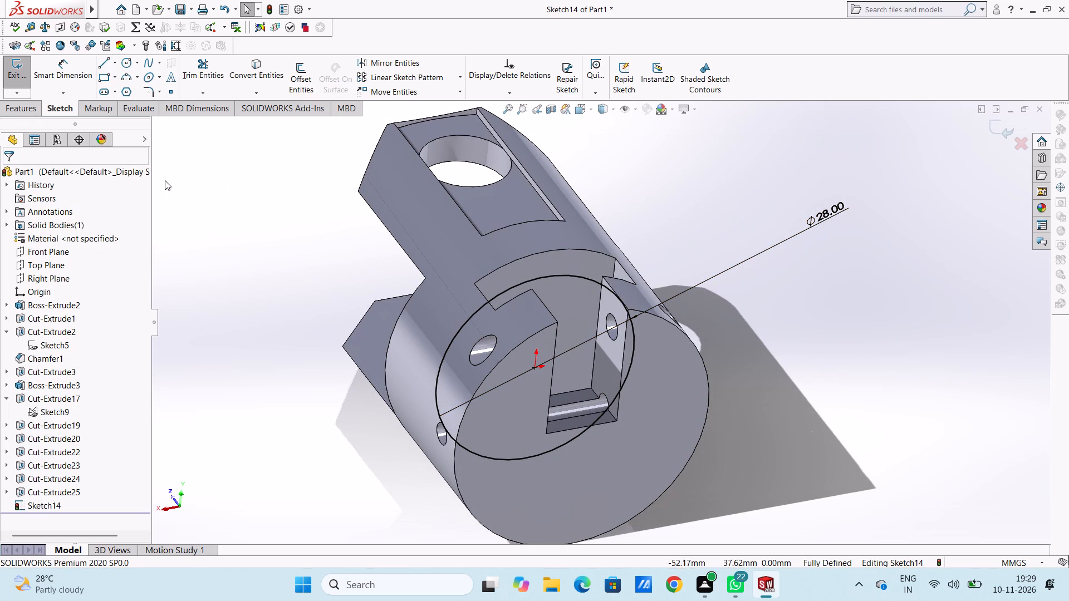
pyautogui.click(21, 105)
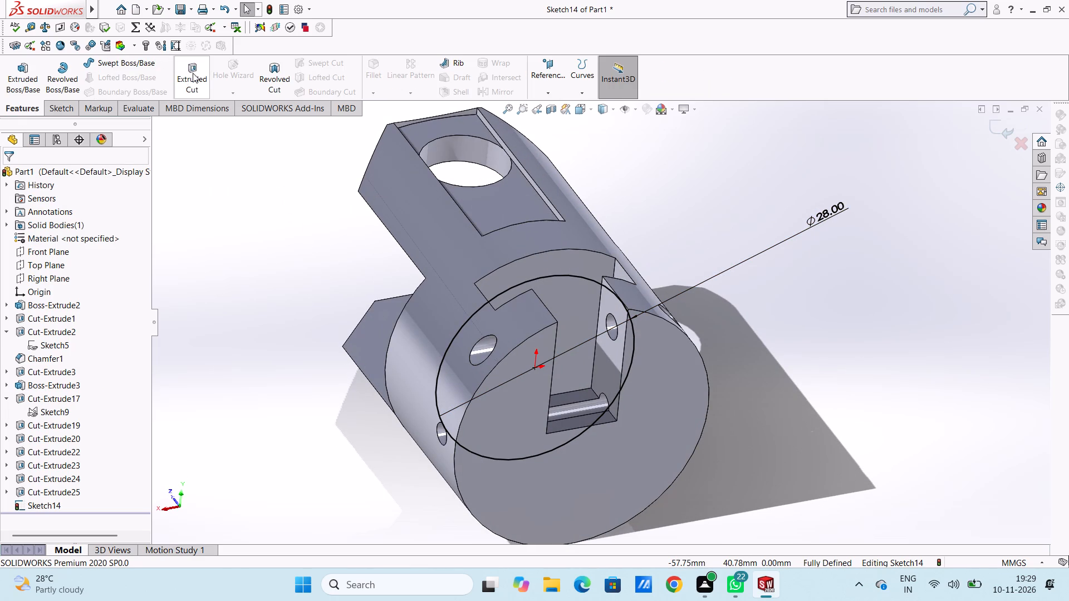
pyautogui.click(194, 72)
pyautogui.moveTo(283, 242); pyautogui.dragTo(293, 392, button='middle')
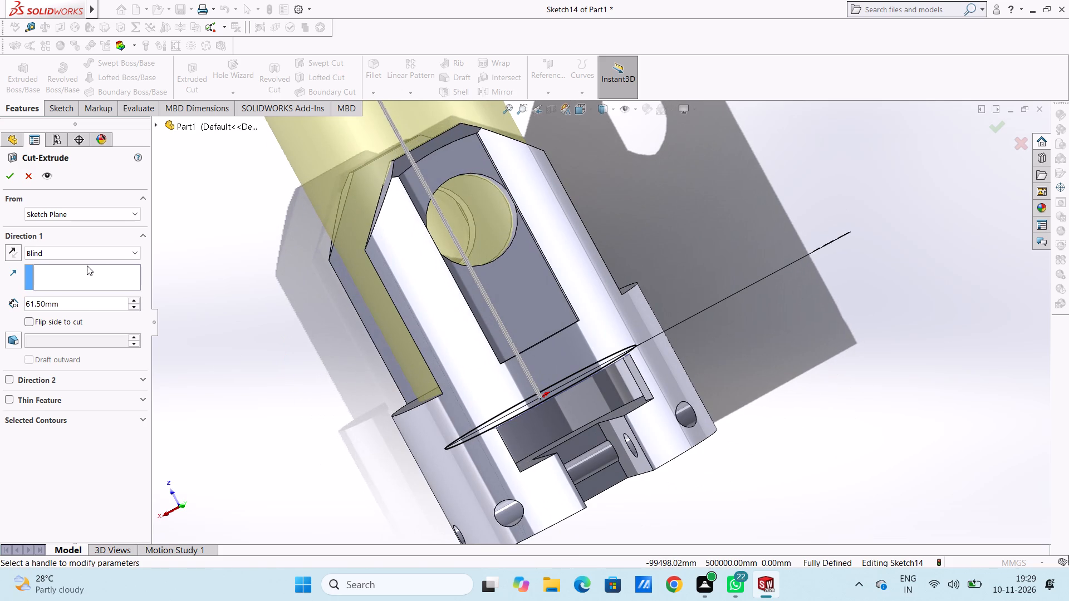
pyautogui.click(109, 254)
pyautogui.click(90, 311)
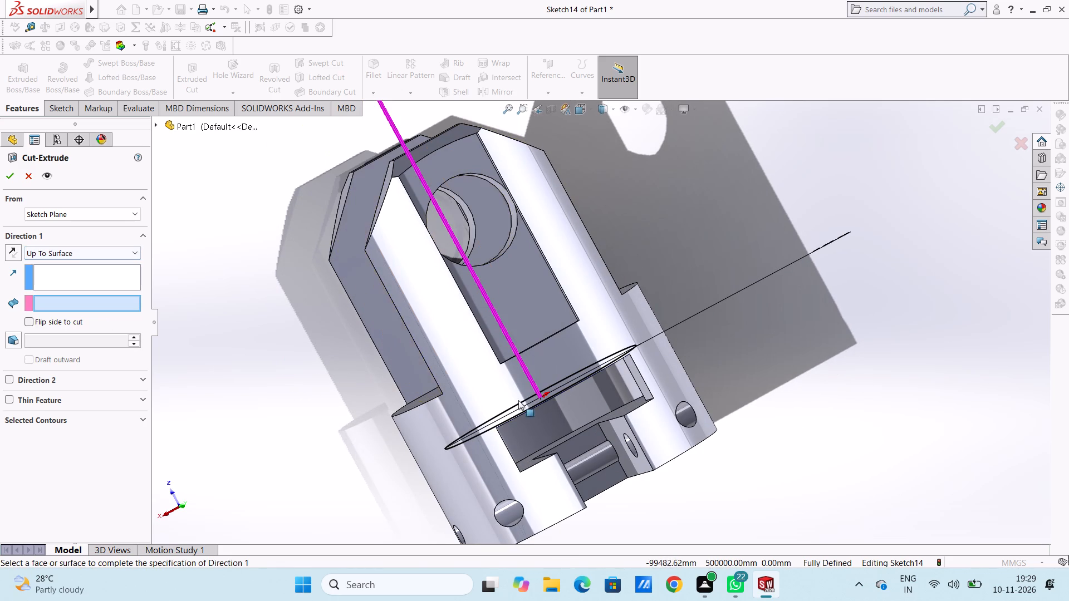
pyautogui.click(631, 408)
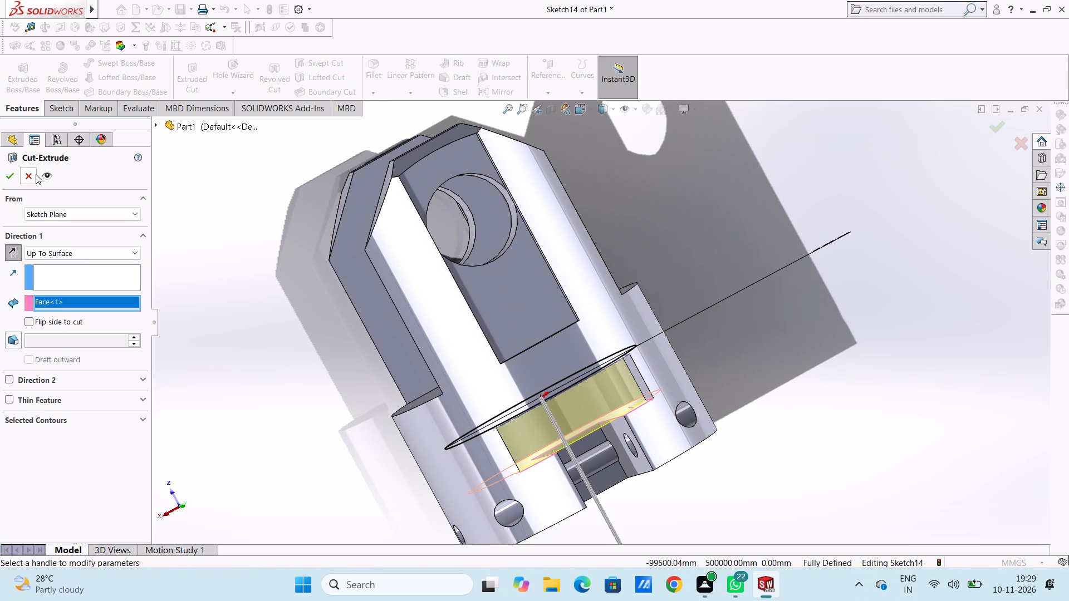
pyautogui.scroll(3, 311, 412)
pyautogui.moveTo(431, 415); pyautogui.dragTo(406, 313, button='middle')
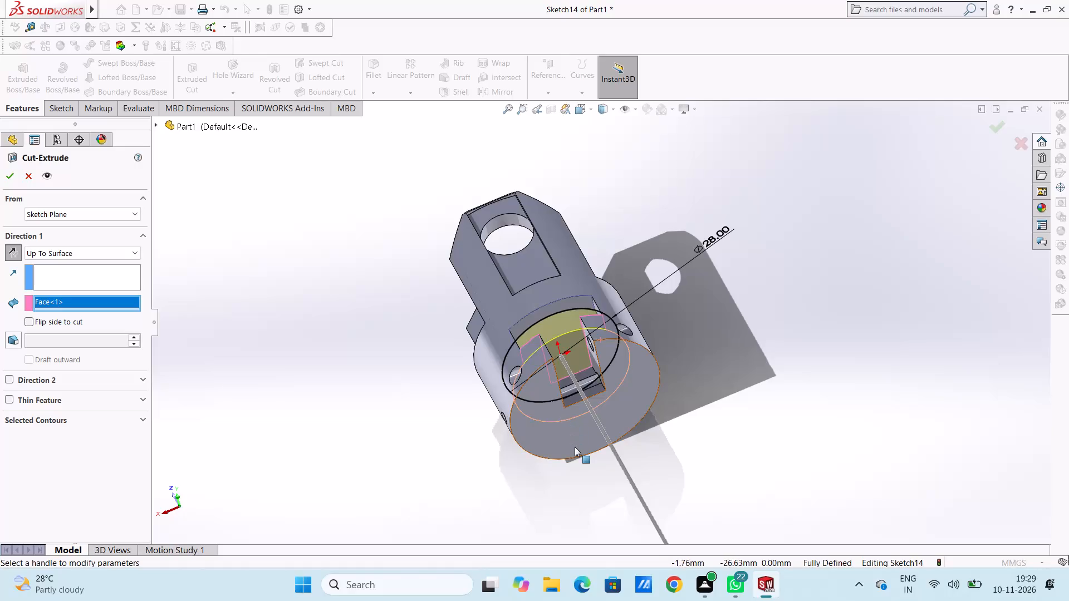
pyautogui.click(576, 448)
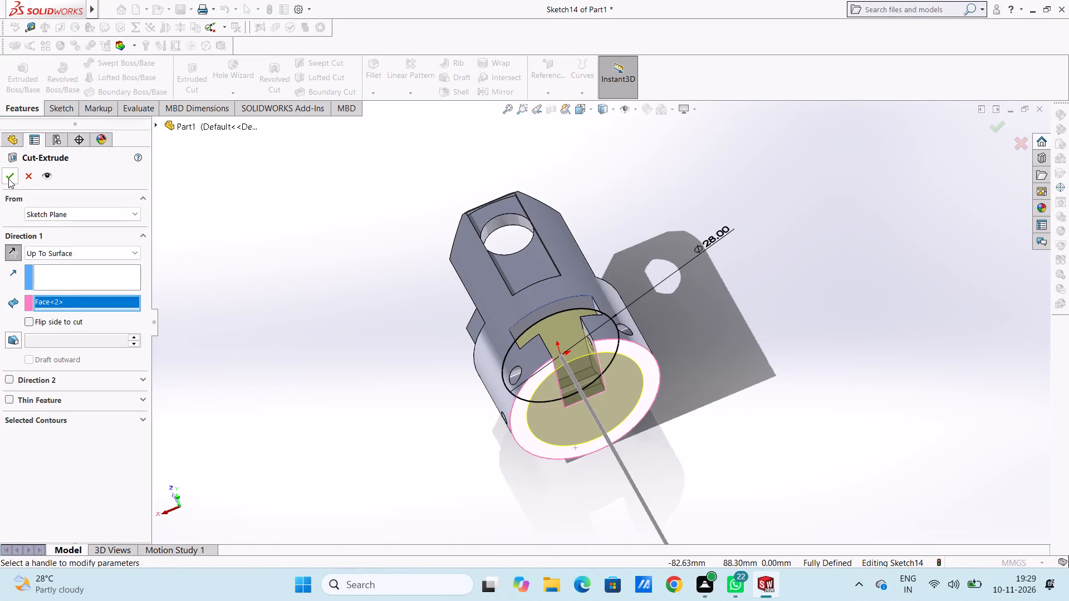
pyautogui.click(8, 179)
pyautogui.click(305, 316)
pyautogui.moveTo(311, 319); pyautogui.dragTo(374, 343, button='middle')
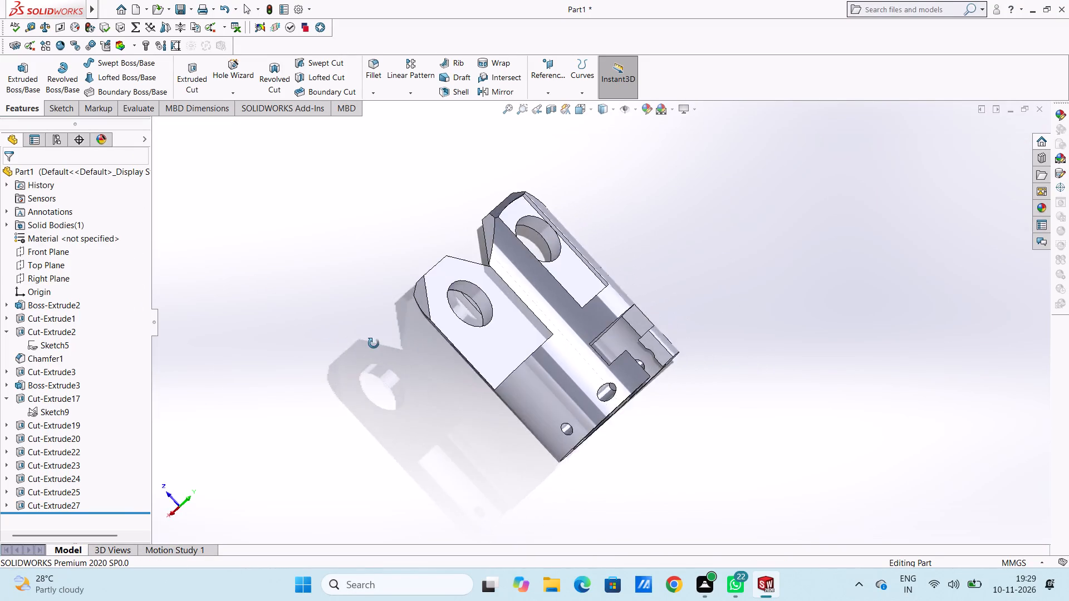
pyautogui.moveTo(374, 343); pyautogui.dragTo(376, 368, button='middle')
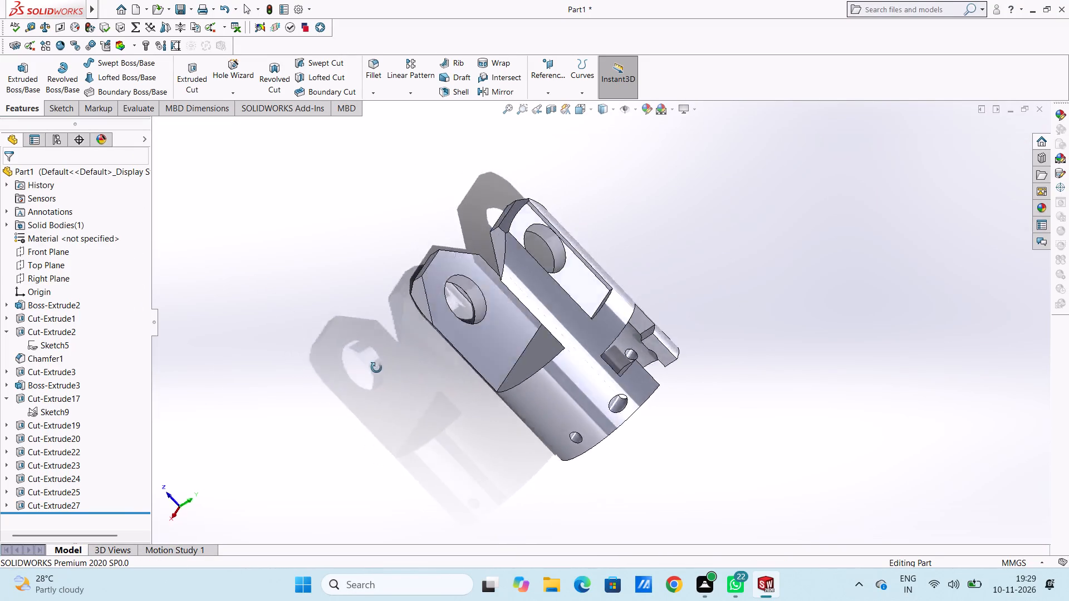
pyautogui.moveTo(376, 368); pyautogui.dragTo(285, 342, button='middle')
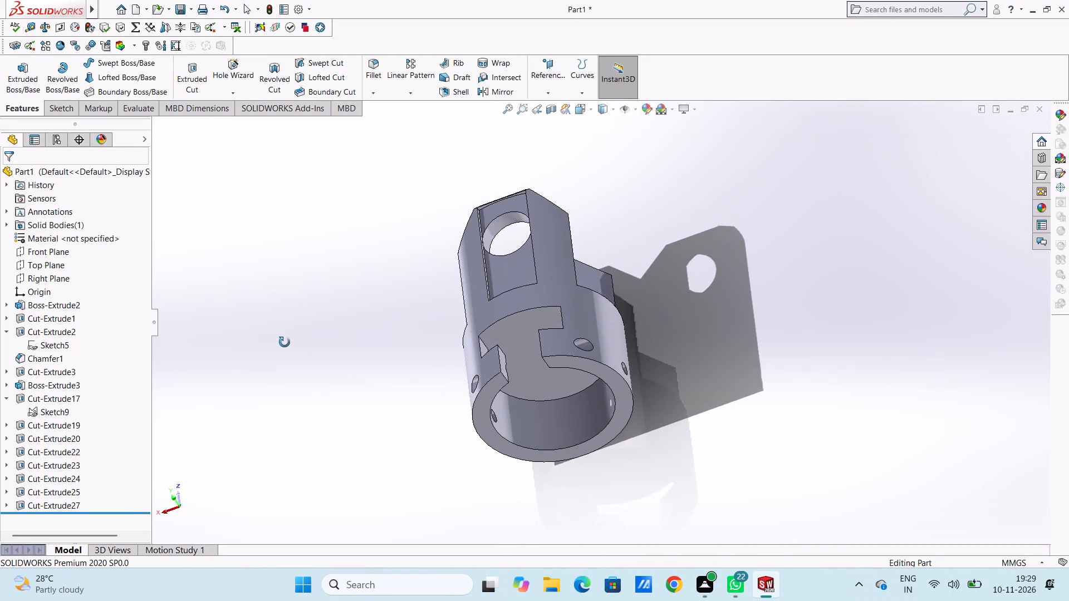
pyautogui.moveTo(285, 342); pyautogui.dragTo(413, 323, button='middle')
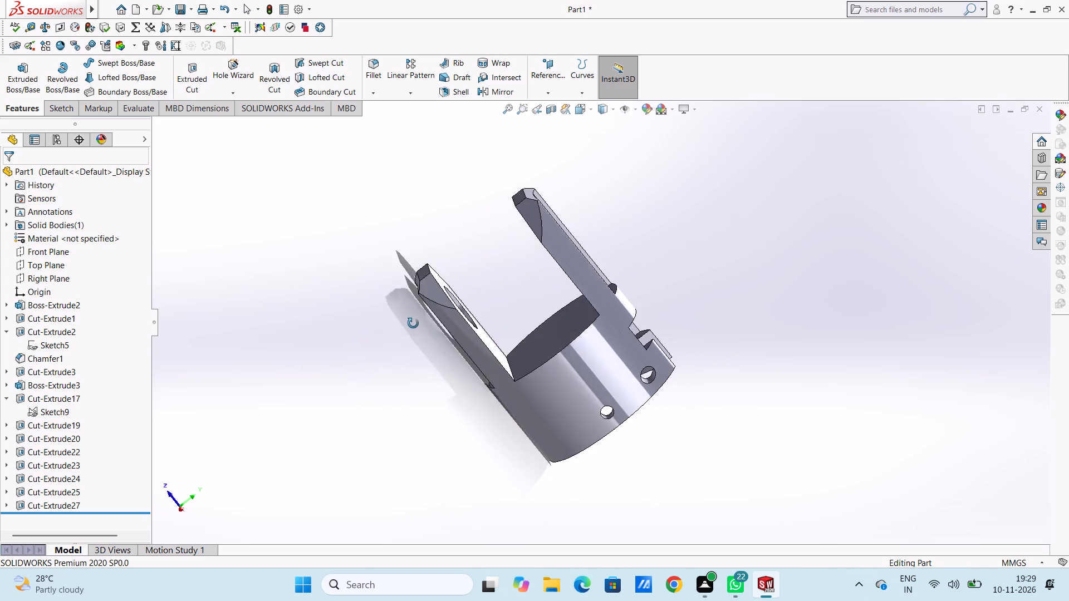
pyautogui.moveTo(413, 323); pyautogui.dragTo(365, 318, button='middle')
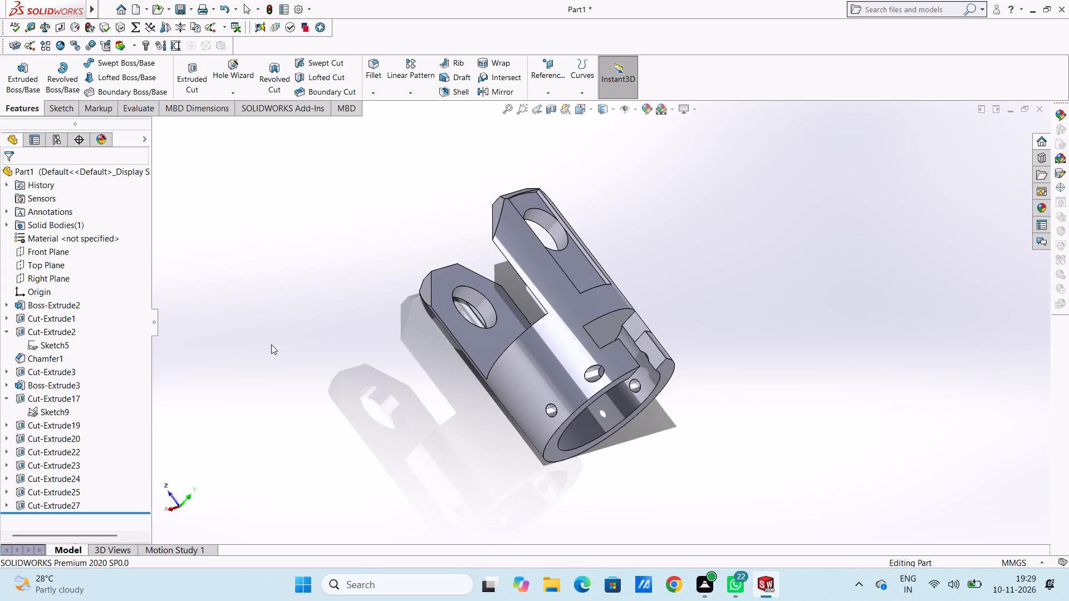
# Undo the full-circle cut-extrude to return to editing the 28 mm circle sketch.
pyautogui.hotkey('ctrl', 'z')
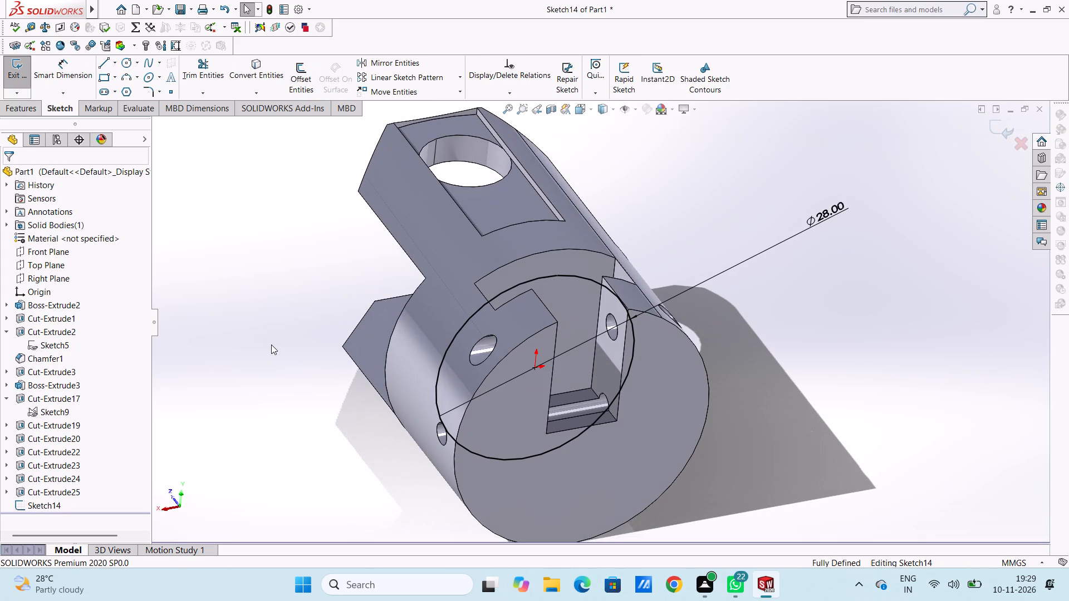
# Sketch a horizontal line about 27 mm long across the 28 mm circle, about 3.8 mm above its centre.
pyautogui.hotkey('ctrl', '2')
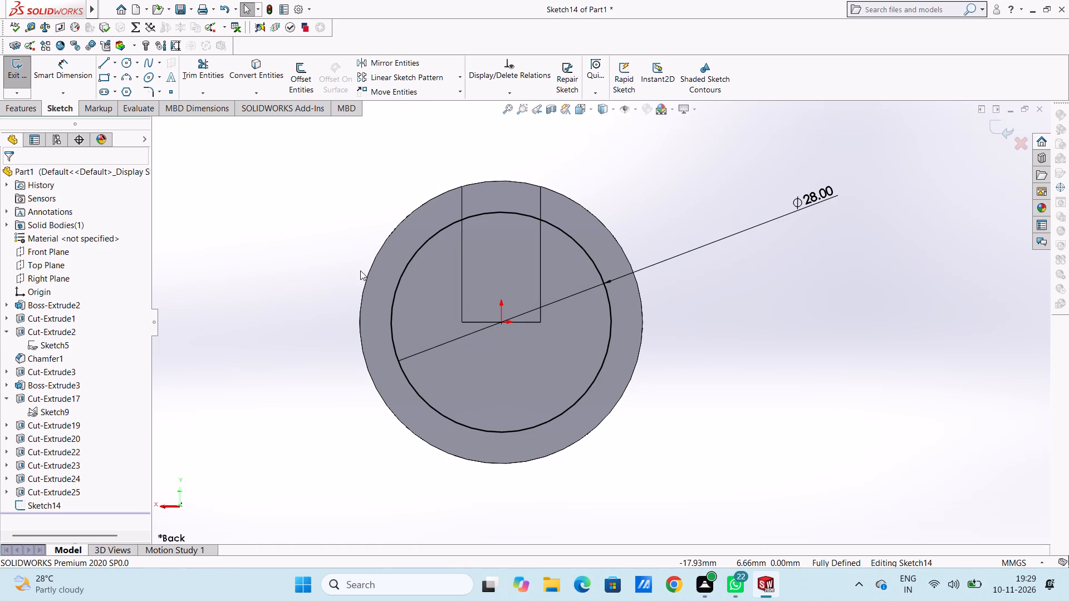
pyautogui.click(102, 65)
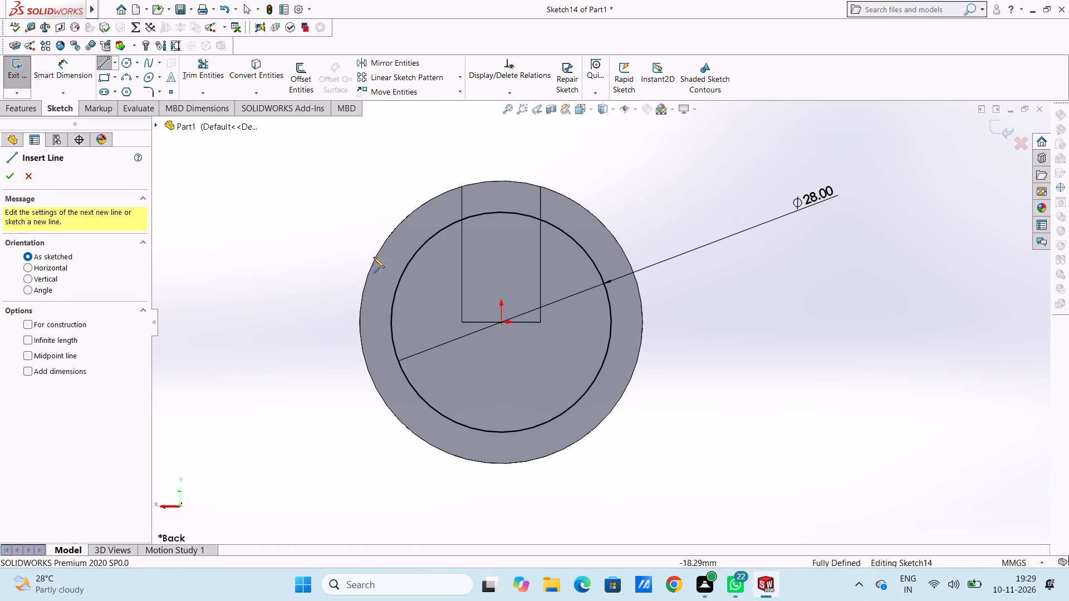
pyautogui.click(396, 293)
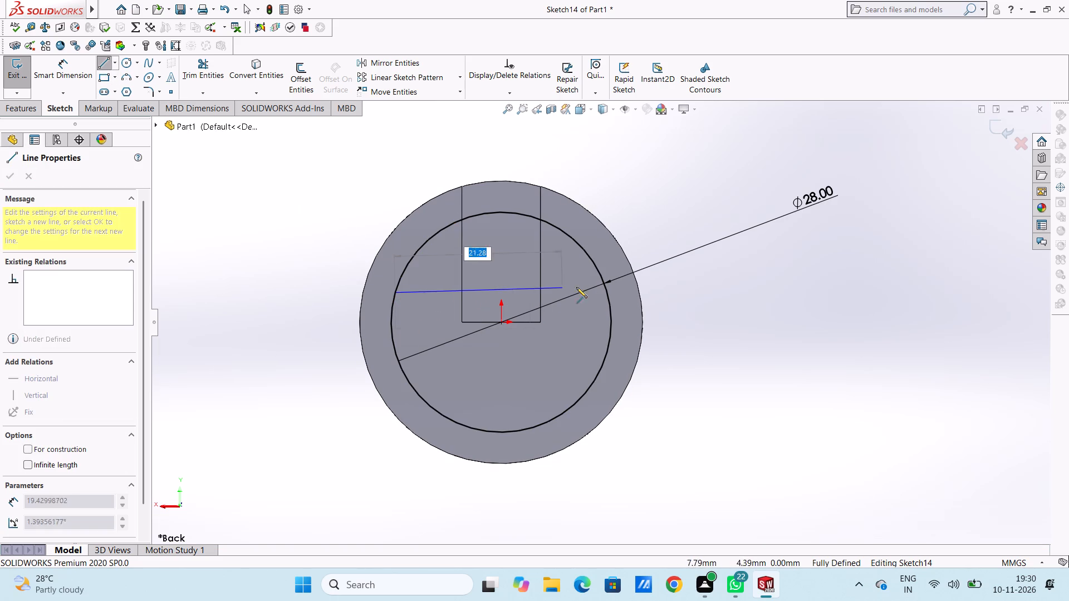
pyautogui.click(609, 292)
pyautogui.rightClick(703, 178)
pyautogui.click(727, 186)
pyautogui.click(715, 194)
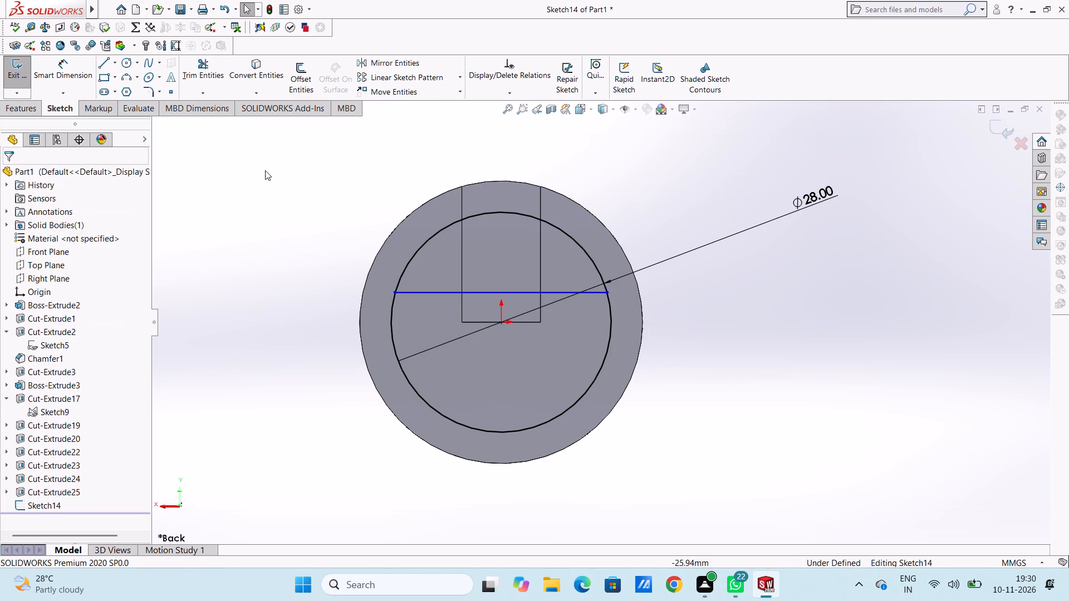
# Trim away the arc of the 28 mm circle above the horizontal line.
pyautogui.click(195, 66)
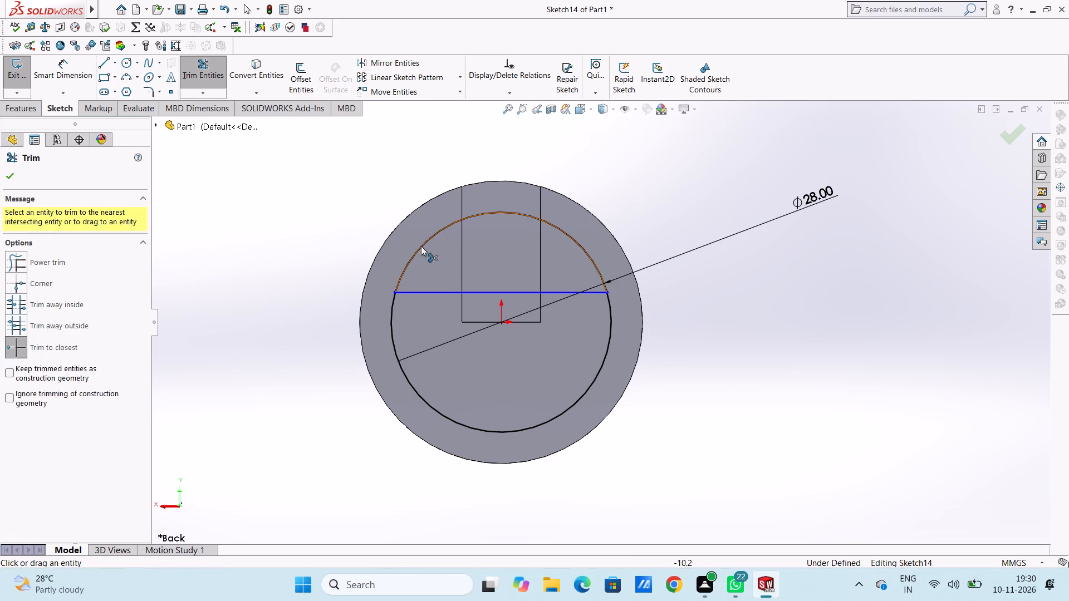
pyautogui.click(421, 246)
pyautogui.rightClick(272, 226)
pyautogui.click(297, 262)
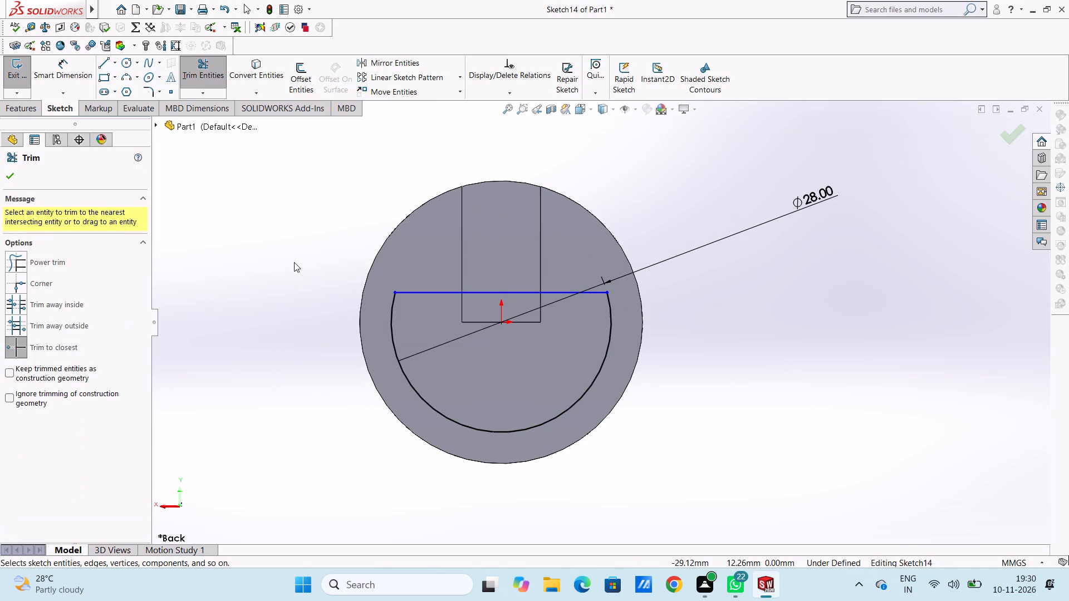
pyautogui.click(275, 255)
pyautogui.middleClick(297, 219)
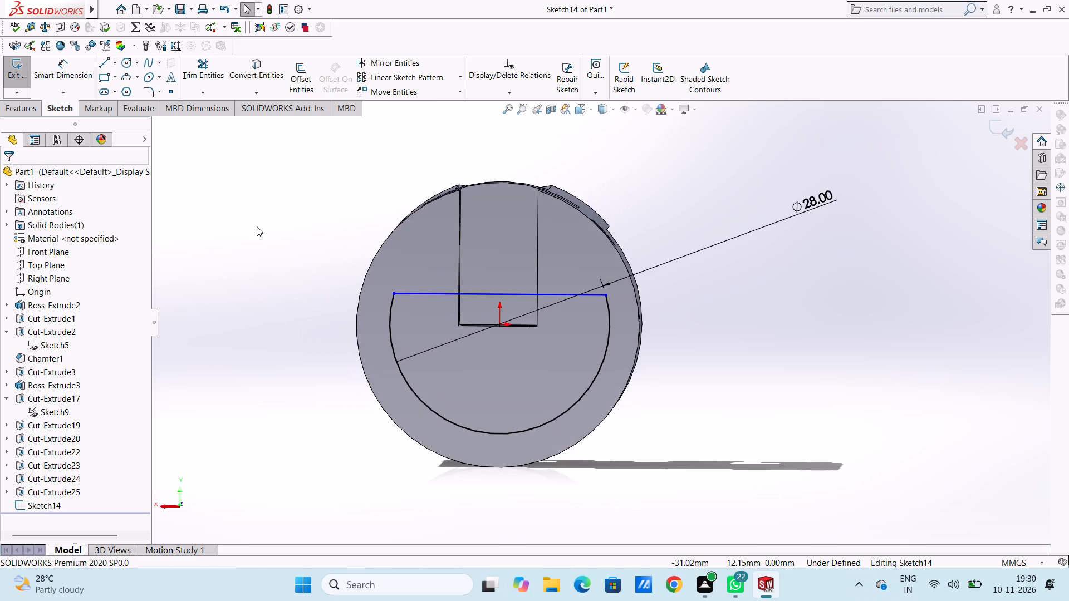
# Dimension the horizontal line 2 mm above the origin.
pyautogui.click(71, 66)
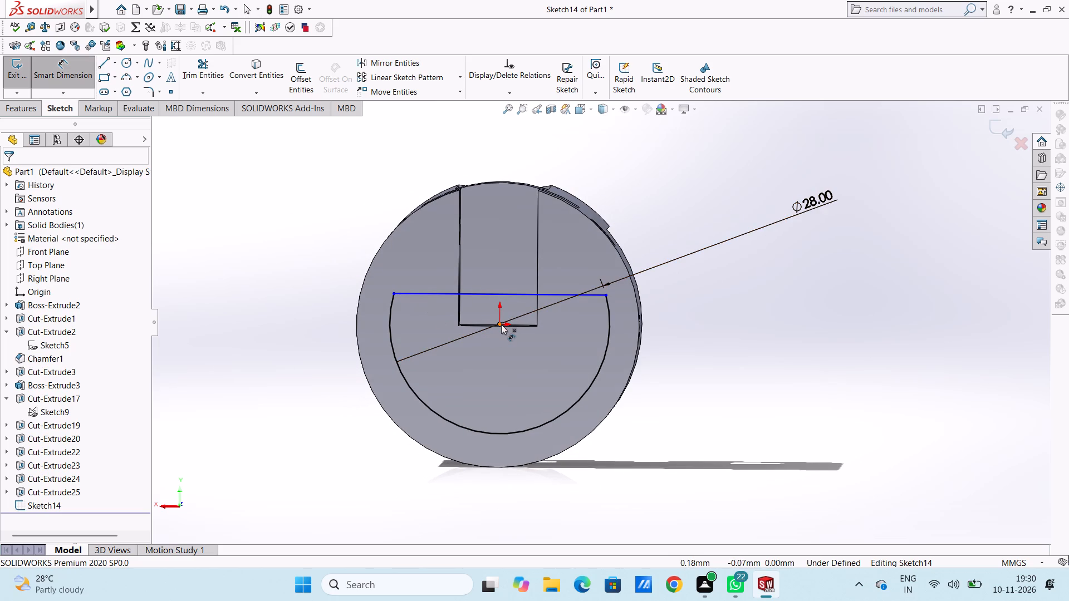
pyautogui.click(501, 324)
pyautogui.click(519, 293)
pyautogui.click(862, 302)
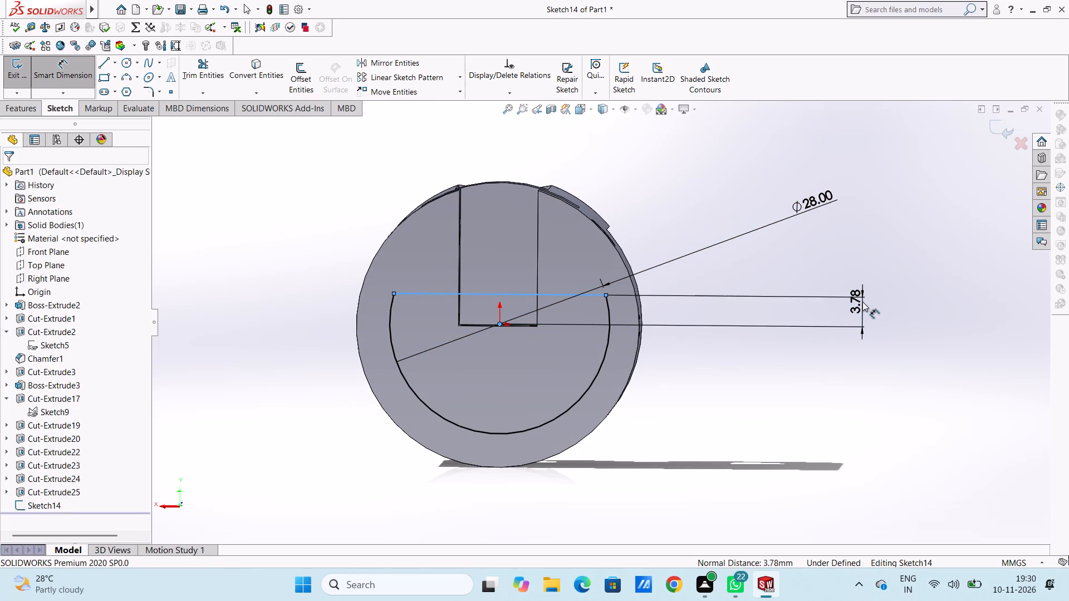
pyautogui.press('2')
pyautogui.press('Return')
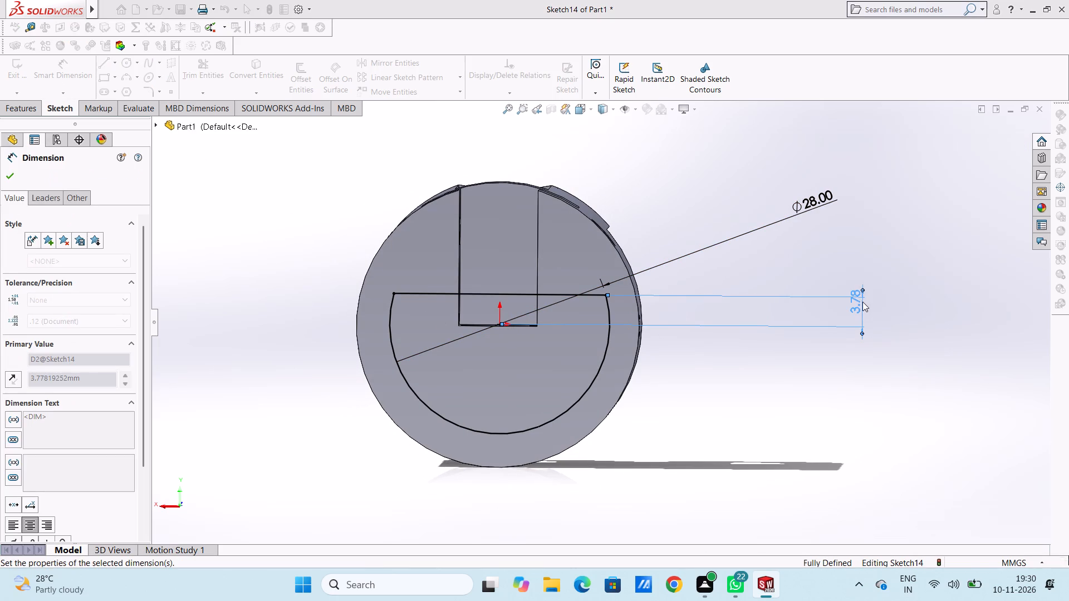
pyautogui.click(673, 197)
# Examine the truncated circle sketch against the T-slot and the cylinder's end face from several angles.
pyautogui.moveTo(695, 211); pyautogui.dragTo(689, 213, button='middle')
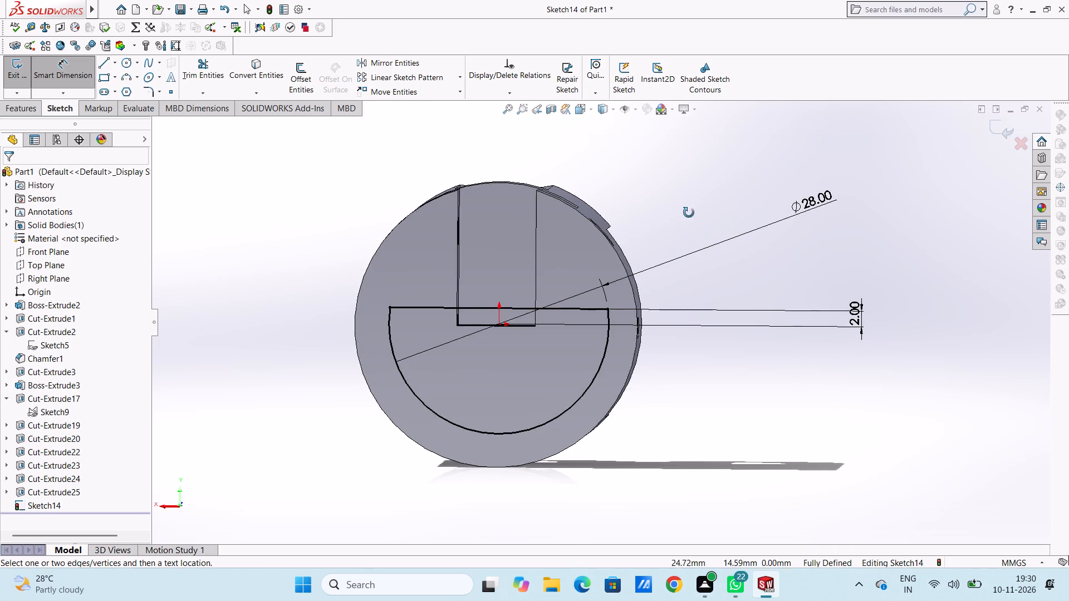
pyautogui.moveTo(689, 213); pyautogui.dragTo(659, 222, button='middle')
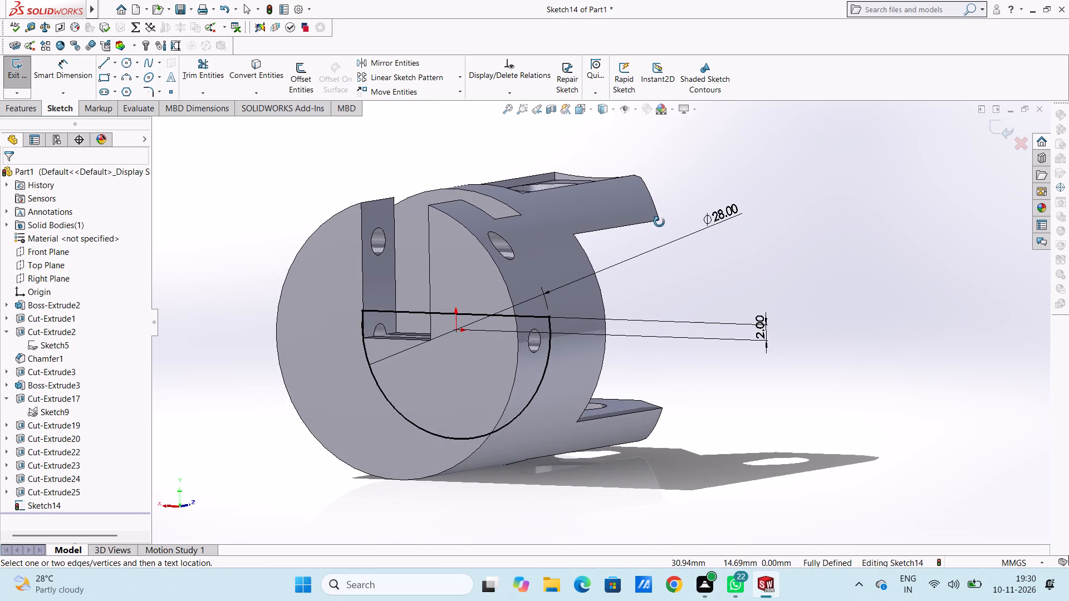
pyautogui.moveTo(659, 222); pyautogui.dragTo(669, 221, button='middle')
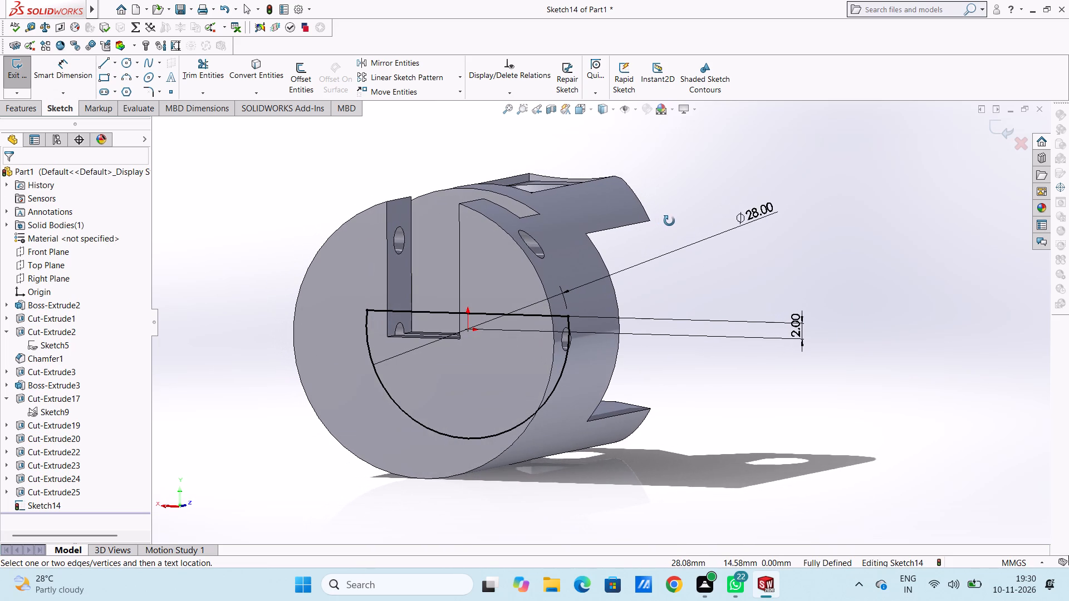
pyautogui.moveTo(669, 221); pyautogui.dragTo(670, 234, button='middle')
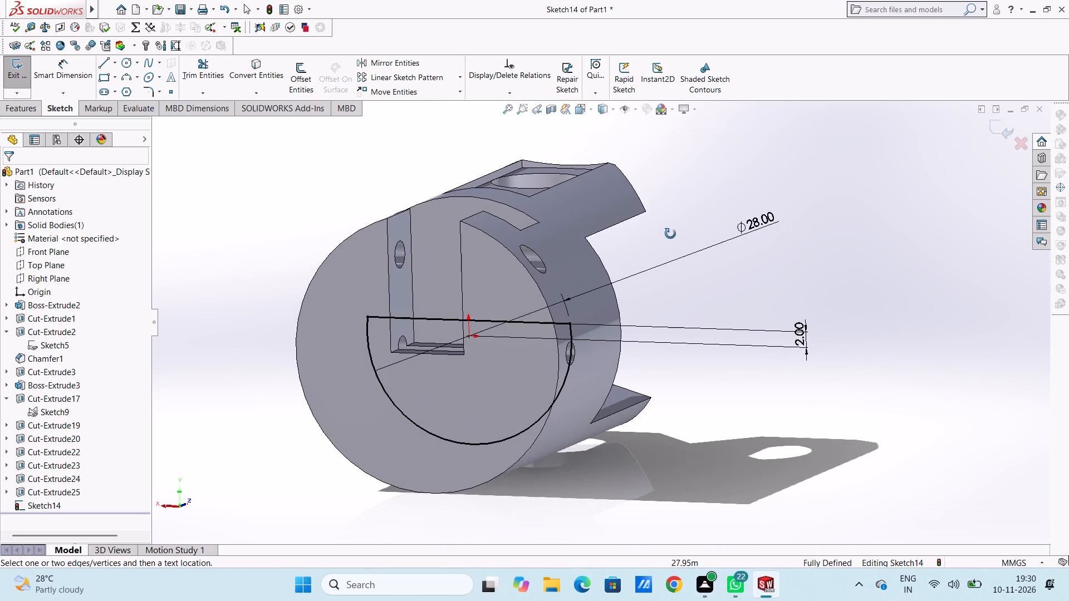
pyautogui.moveTo(670, 234); pyautogui.dragTo(679, 218, button='middle')
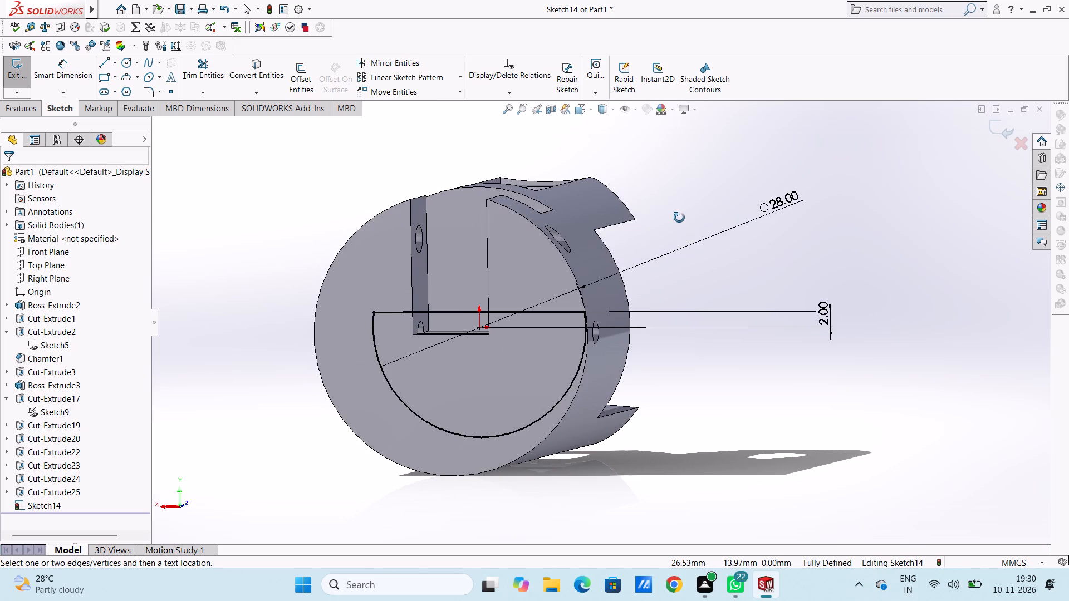
pyautogui.moveTo(679, 218); pyautogui.dragTo(686, 217, button='middle')
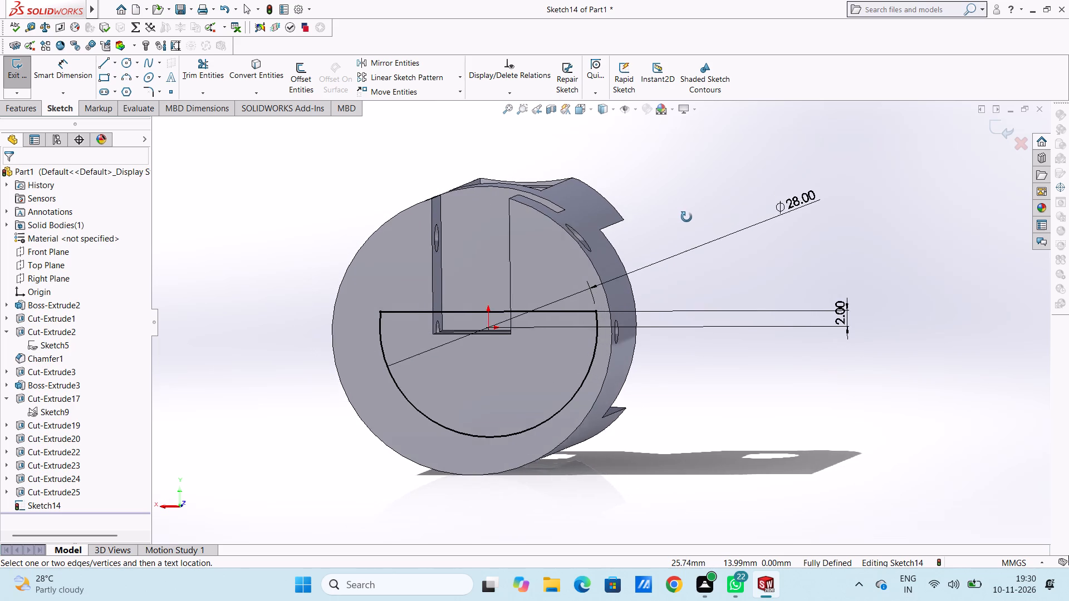
pyautogui.moveTo(686, 217); pyautogui.dragTo(684, 222, button='middle')
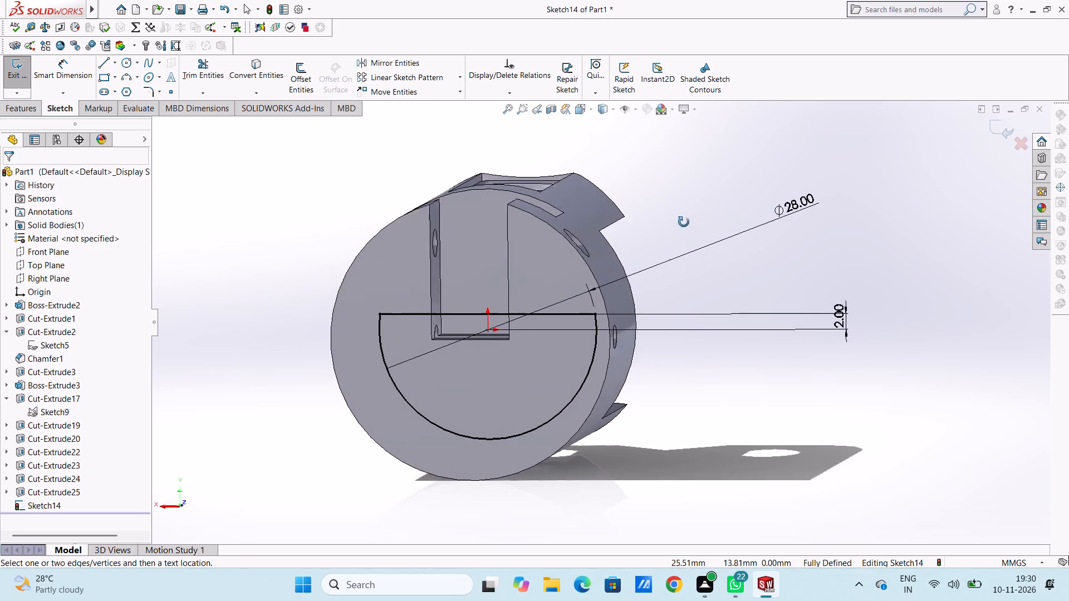
pyautogui.moveTo(684, 222); pyautogui.dragTo(685, 224, button='middle')
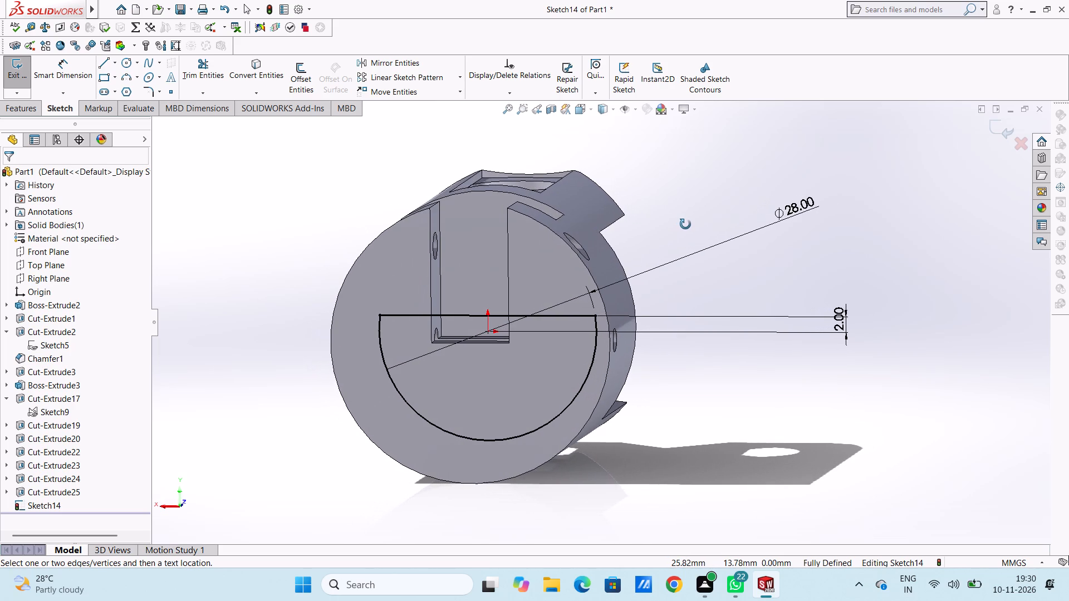
pyautogui.moveTo(685, 224); pyautogui.dragTo(697, 230, button='middle')
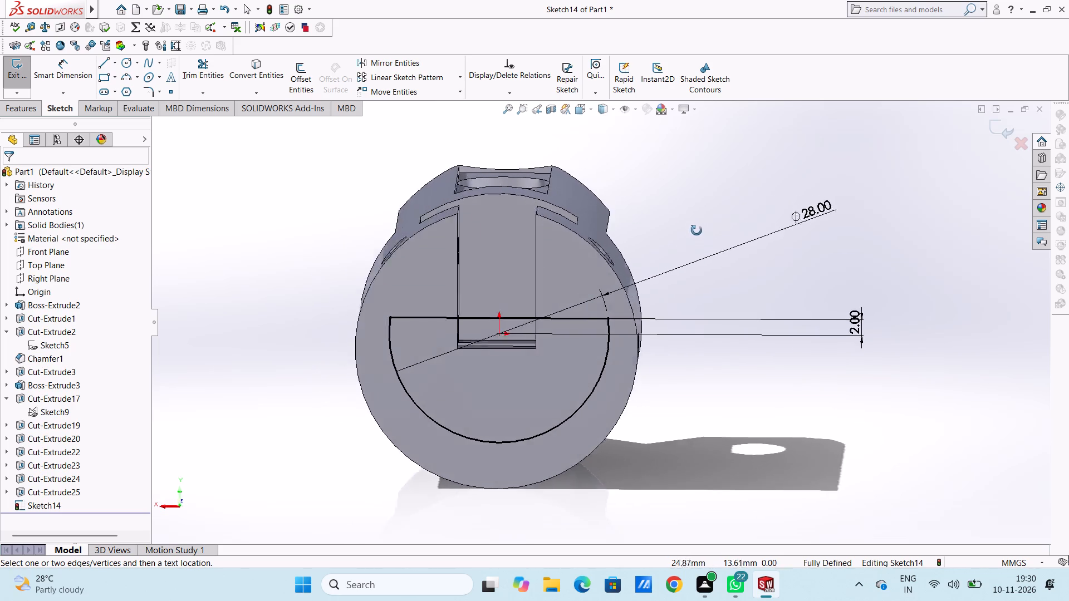
pyautogui.moveTo(697, 230); pyautogui.dragTo(698, 235, button='middle')
pyautogui.moveTo(696, 233); pyautogui.dragTo(691, 231, button='middle')
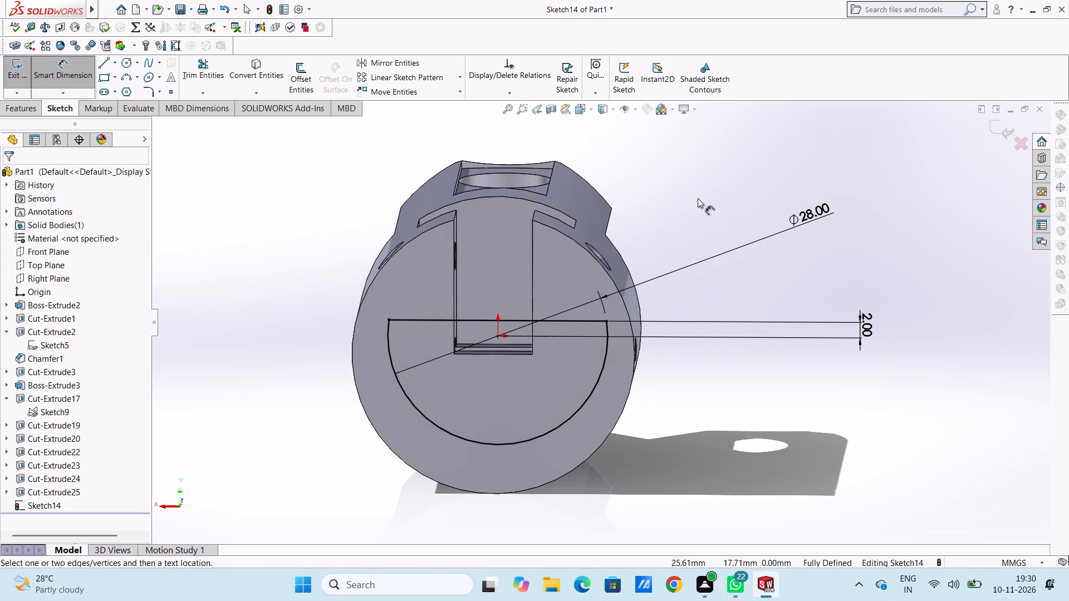
# Undo the 2 mm dimension, the arc trimming, the horizontal line and the whole 28 mm circle sketch.
pyautogui.hotkey('ctrl', 'z')
pyautogui.hotkey('ctrl', 'z')
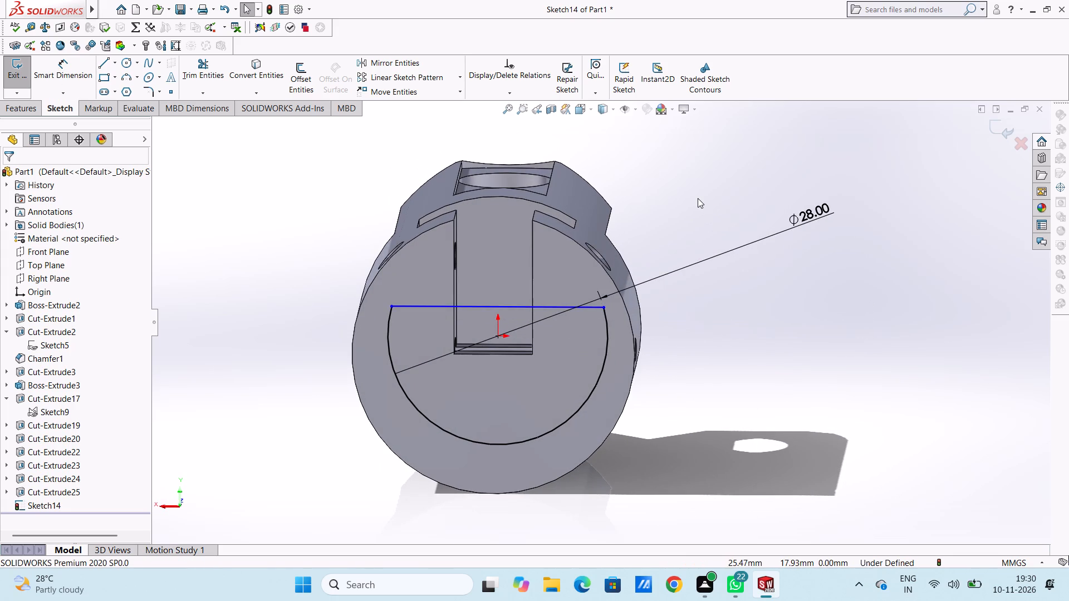
pyautogui.hotkey('ctrl', 'z')
pyautogui.hotkey('ctrl', 'z')
pyautogui.hotkey('ctrl', 'z')
pyautogui.hotkey('ctrl', 'z')
pyautogui.hotkey('ctrl', 'z')
pyautogui.hotkey('ctrl', 'z')
pyautogui.hotkey('ctrl', 'z')
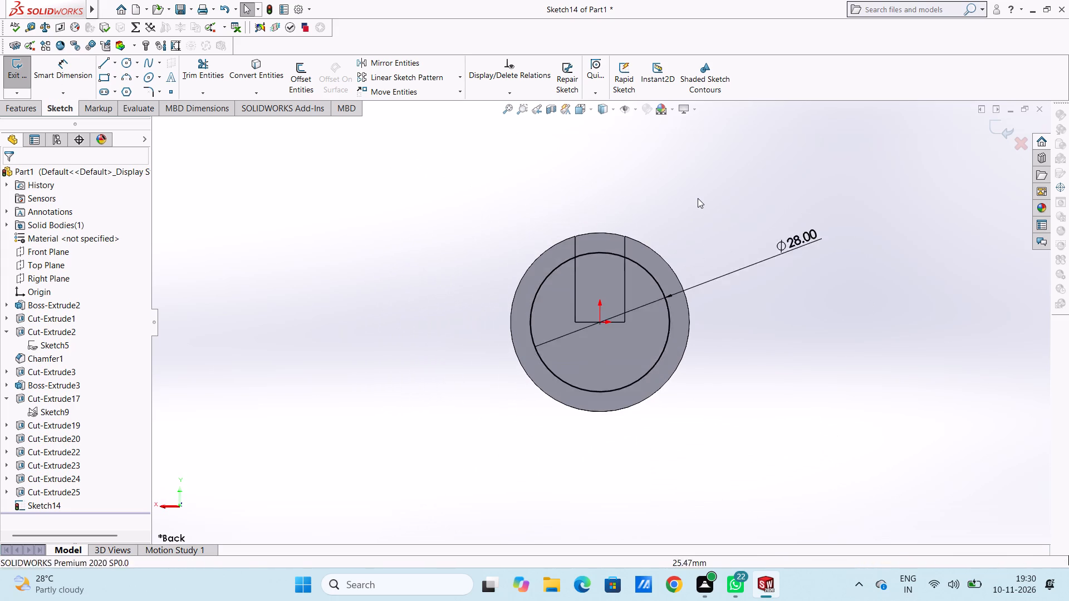
pyautogui.hotkey('ctrl', 'z')
pyautogui.hotkey('ctrl', 'z')
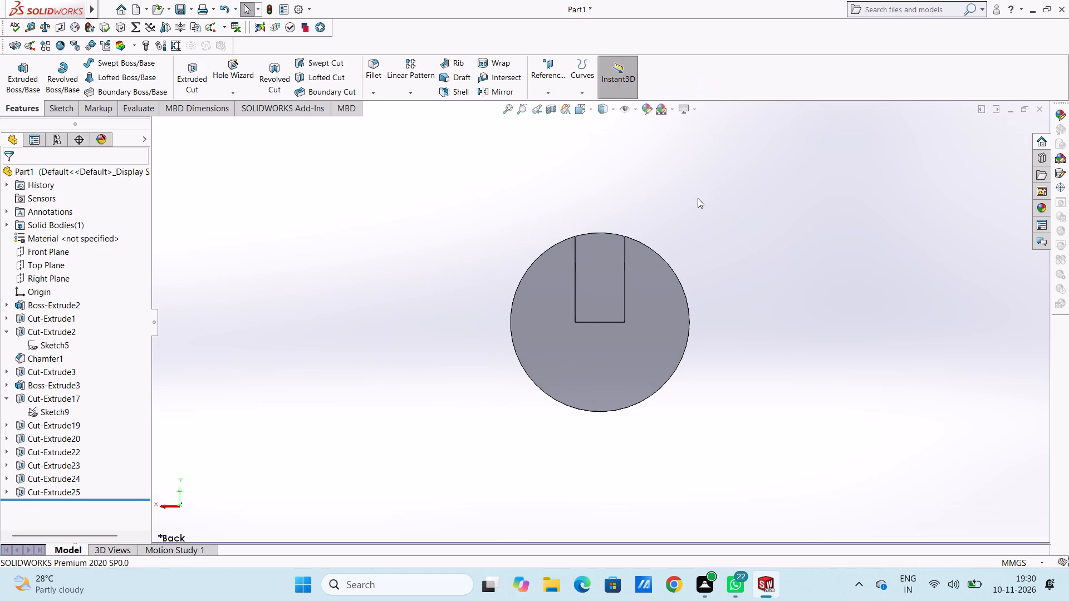
# Cut-extrude both rectangular regions of the existing T-slot sketch to a blind depth of 10 mm.
pyautogui.moveTo(613, 192); pyautogui.dragTo(661, 430, button='middle')
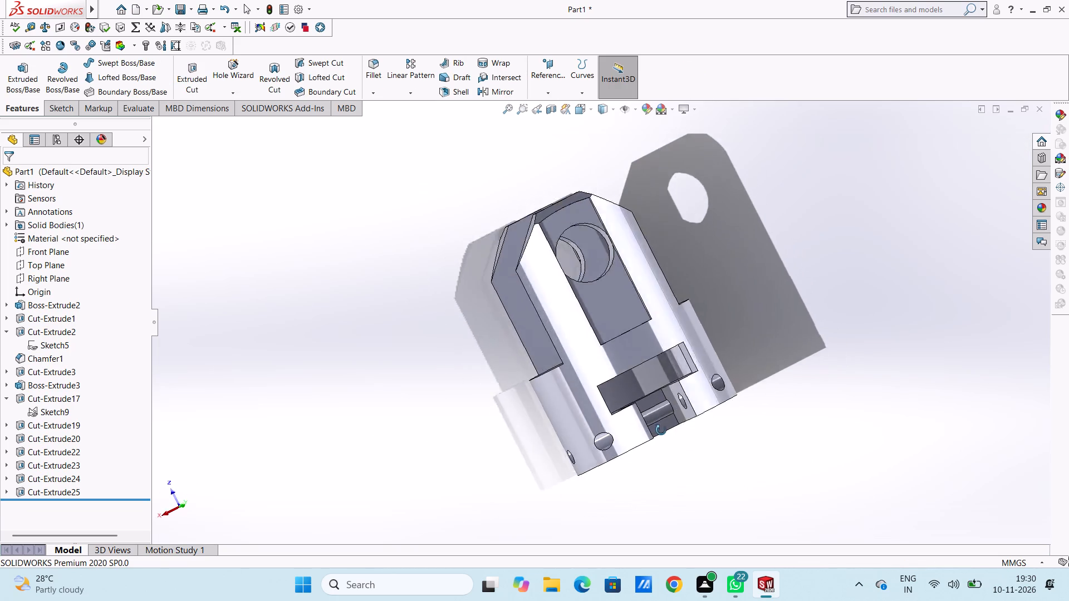
pyautogui.moveTo(661, 430); pyautogui.dragTo(666, 445, button='middle')
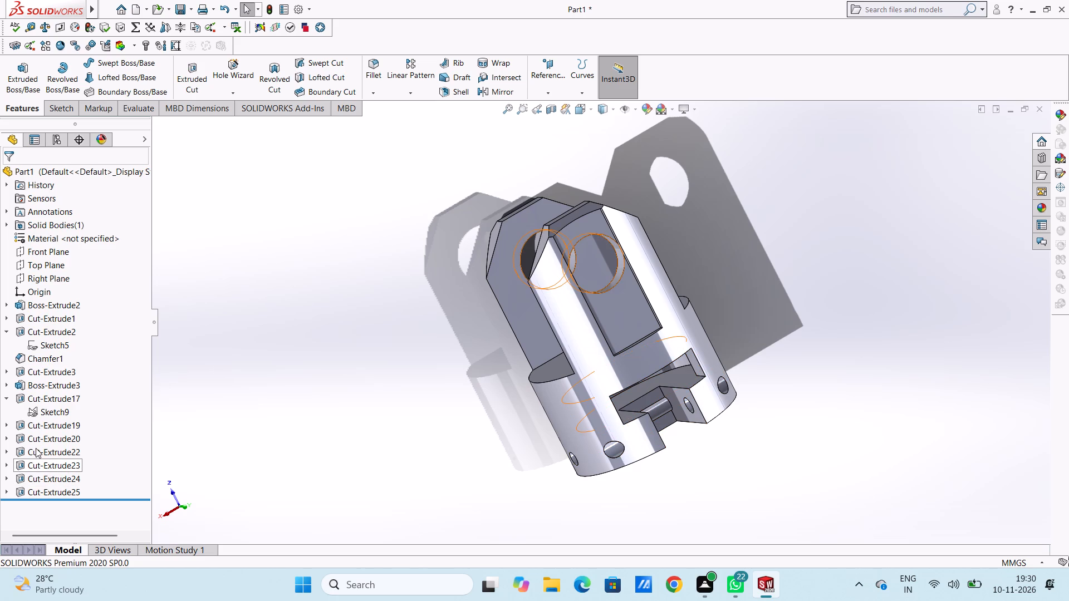
pyautogui.scroll(-4, 57, 448)
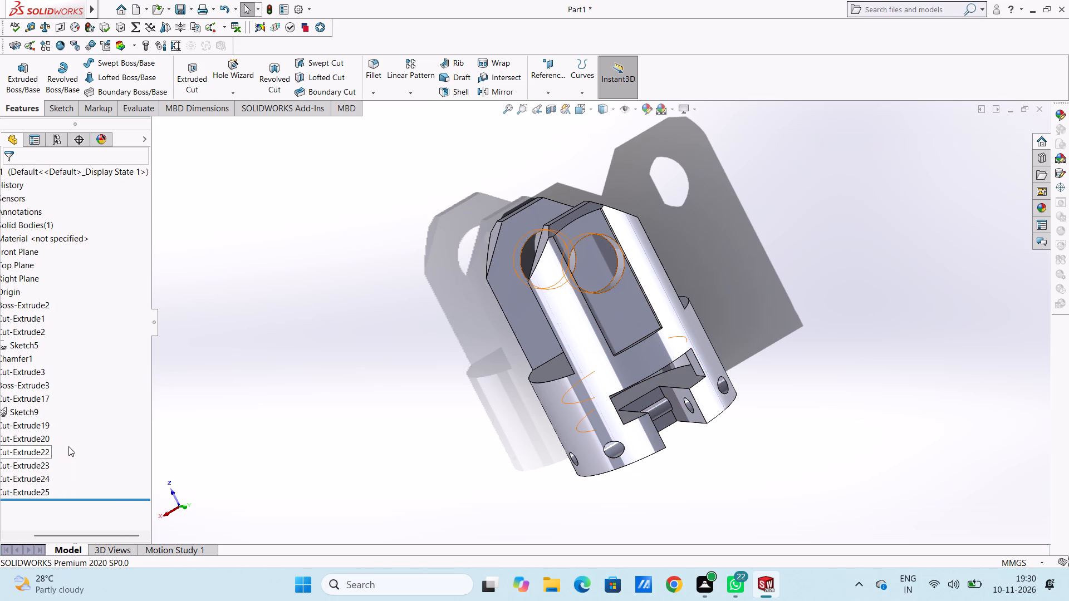
pyautogui.scroll(4, 68, 446)
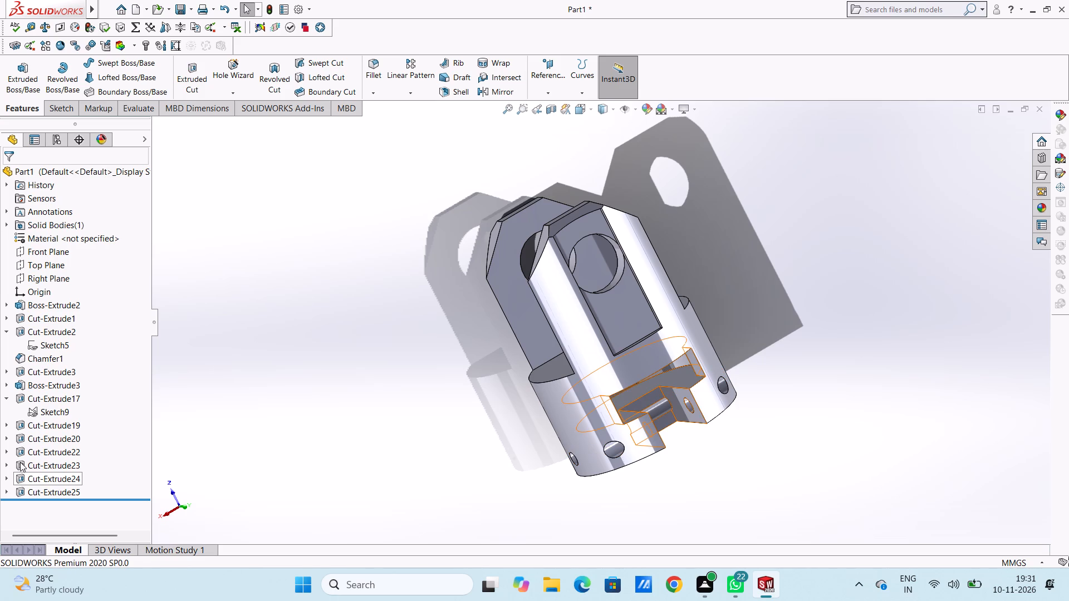
pyautogui.click(8, 463)
pyautogui.click(46, 476)
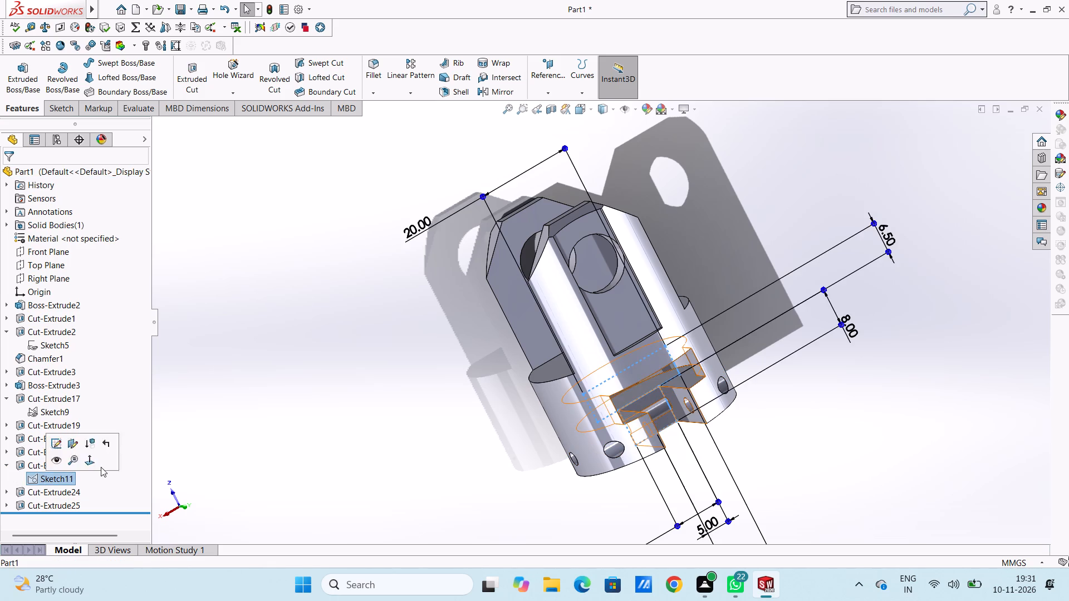
pyautogui.moveTo(326, 459); pyautogui.dragTo(413, 365, button='middle')
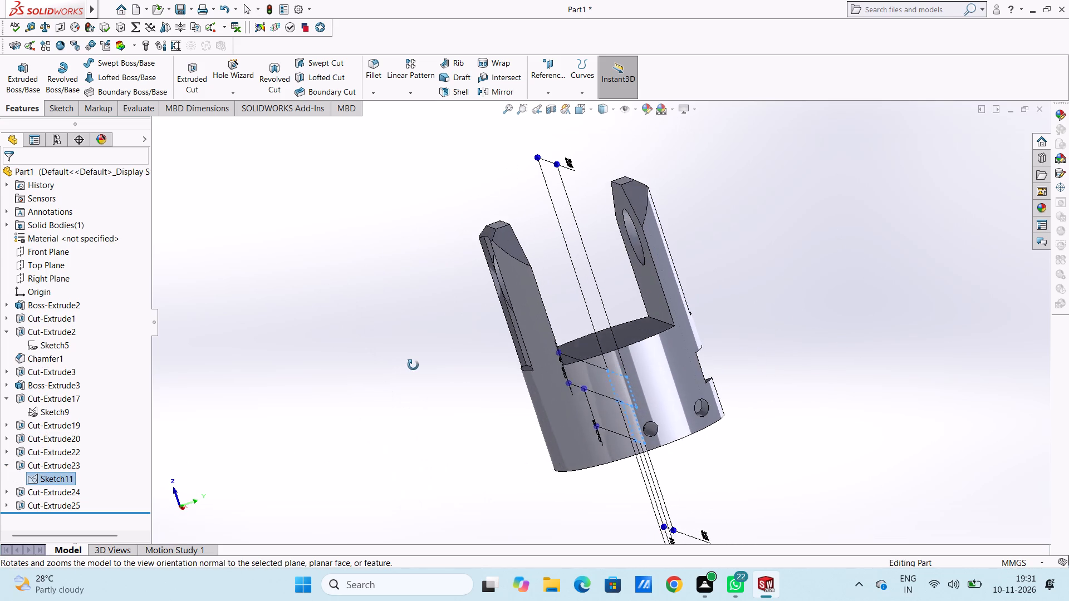
pyautogui.moveTo(413, 365); pyautogui.dragTo(322, 428, button='middle')
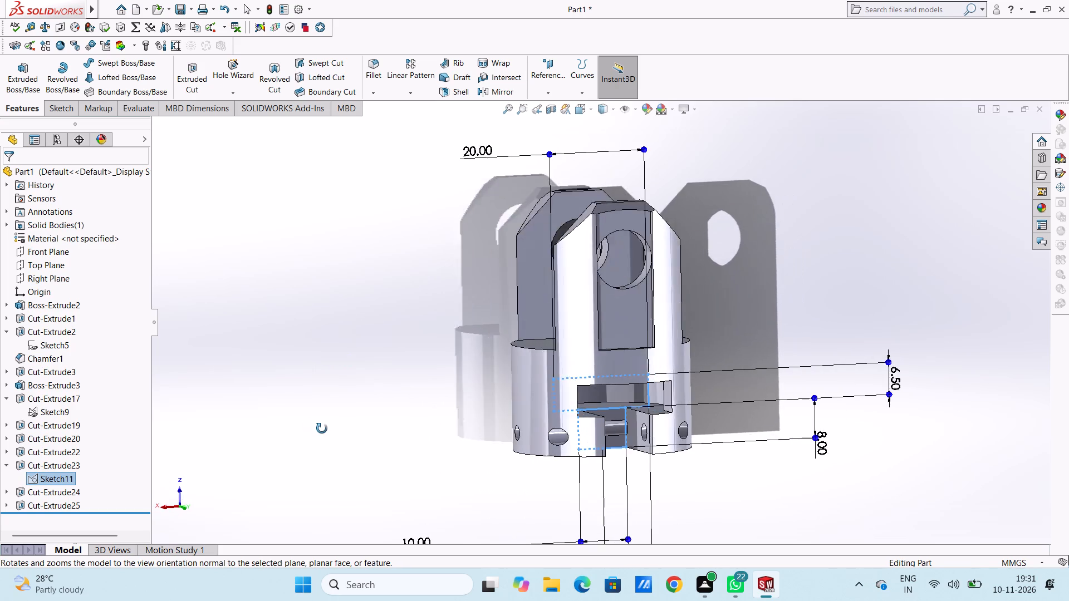
pyautogui.moveTo(322, 428); pyautogui.dragTo(297, 420, button='middle')
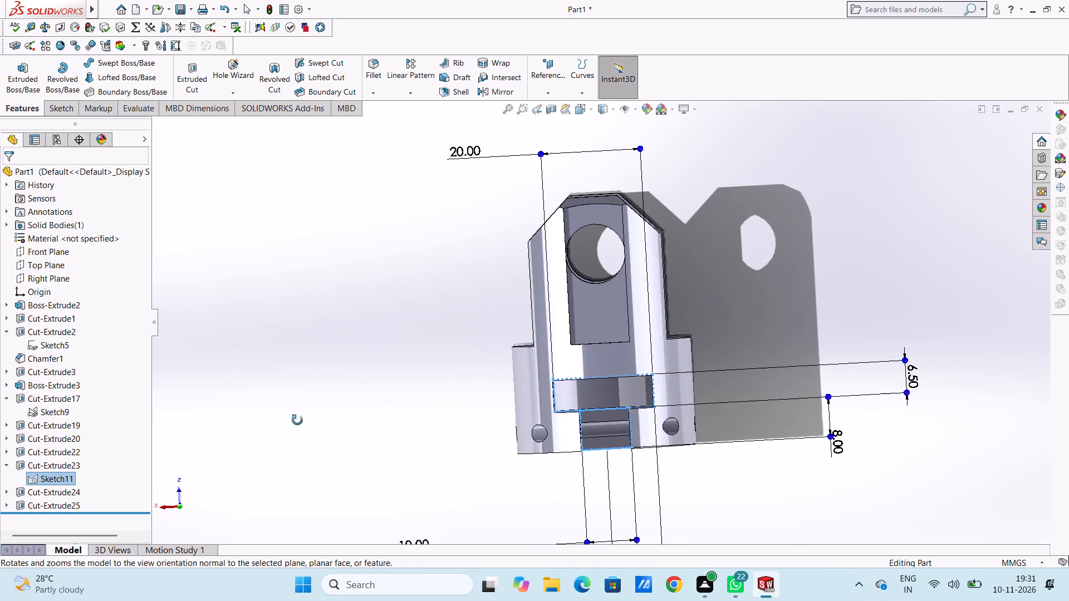
pyautogui.moveTo(297, 420); pyautogui.dragTo(327, 440, button='middle')
pyautogui.scroll(1, 341, 438)
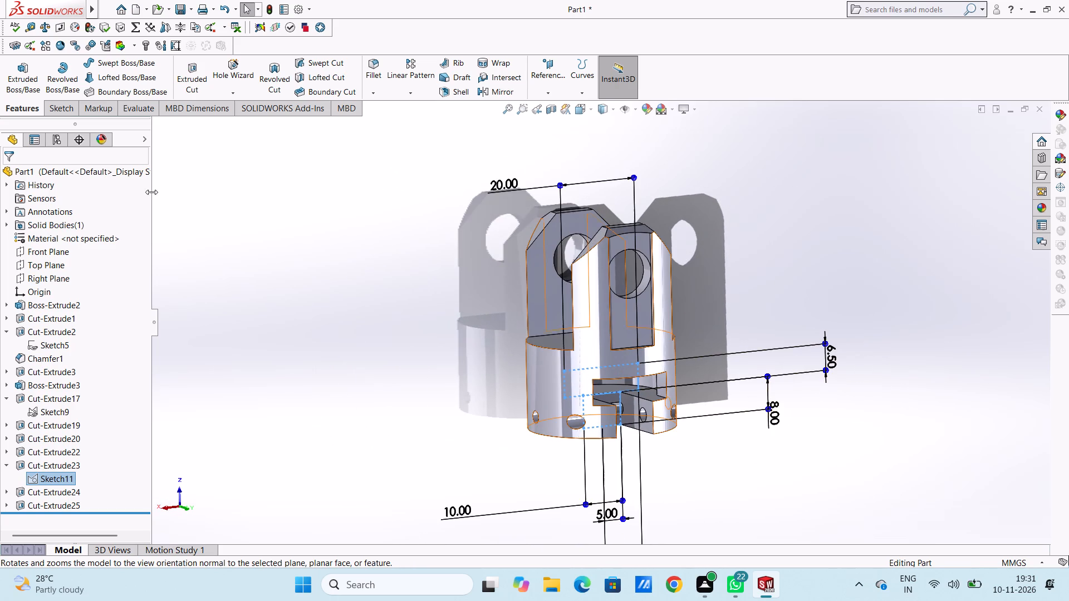
pyautogui.click(192, 71)
pyautogui.scroll(-5, 645, 395)
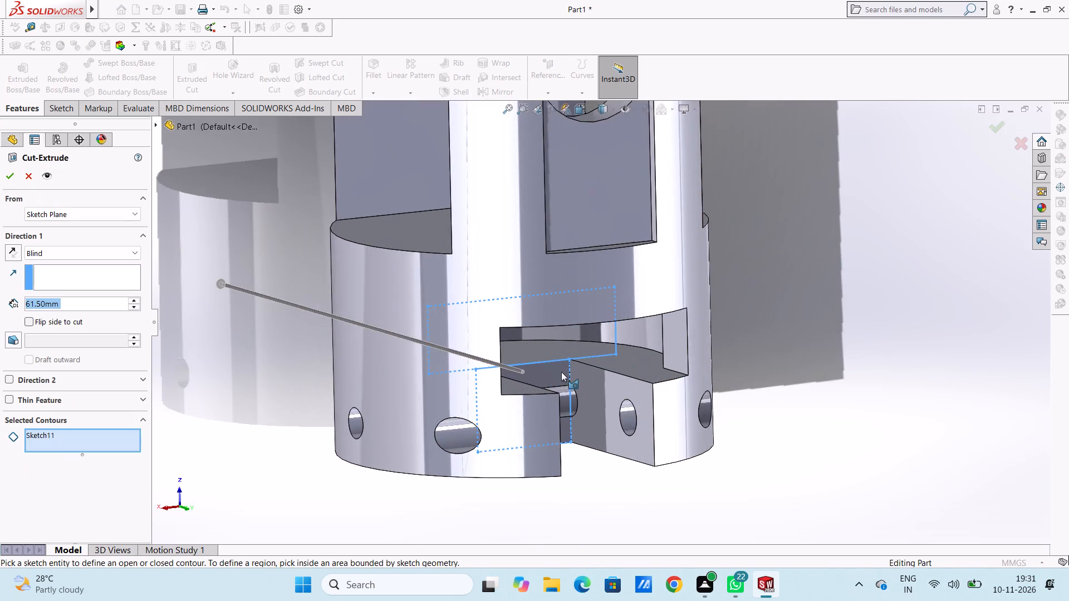
pyautogui.scroll(-4, 561, 372)
pyautogui.click(560, 363)
pyautogui.scroll(5, 543, 367)
pyautogui.scroll(3, 211, 353)
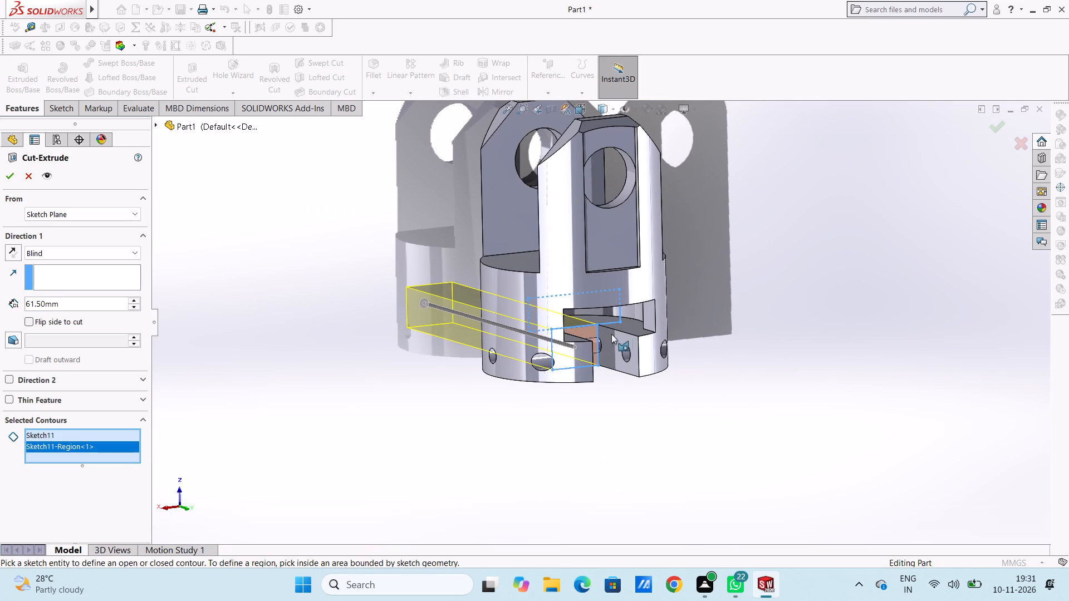
pyautogui.click(594, 308)
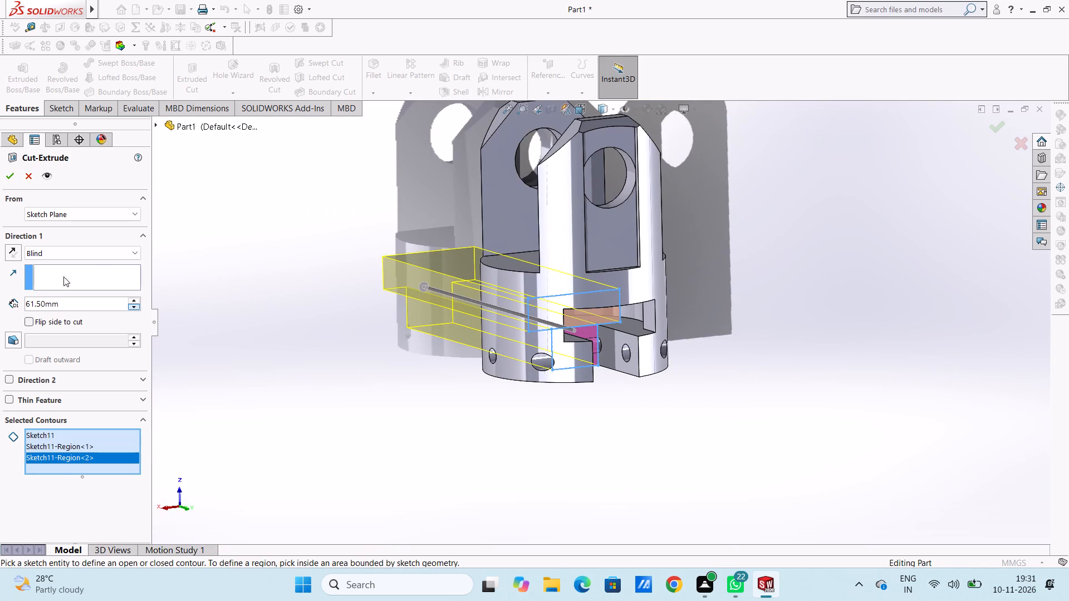
pyautogui.doubleClick(108, 306)
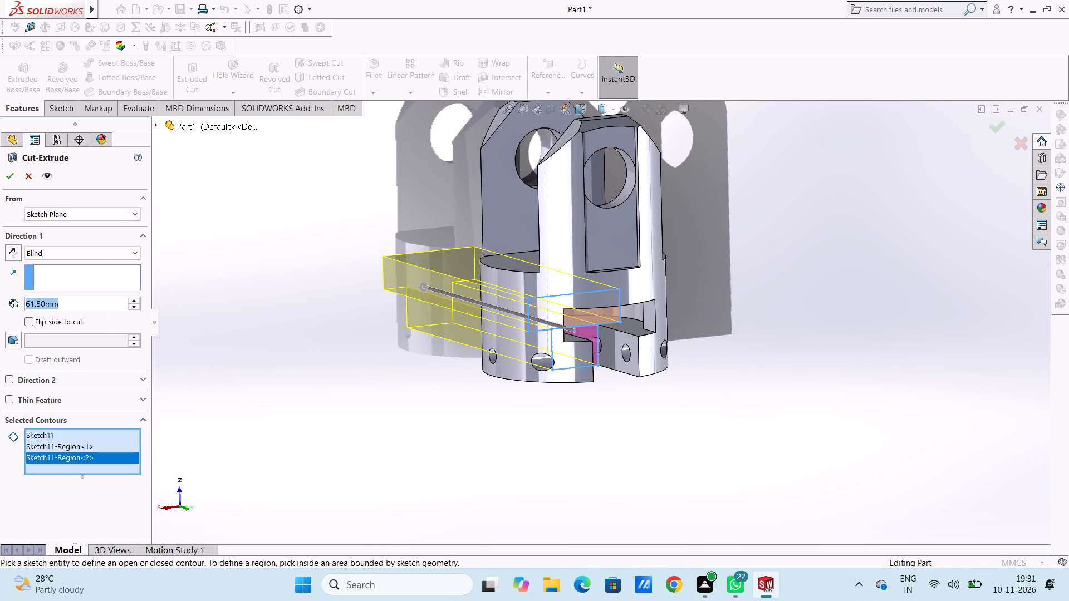
pyautogui.write('10')
pyautogui.press('Return')
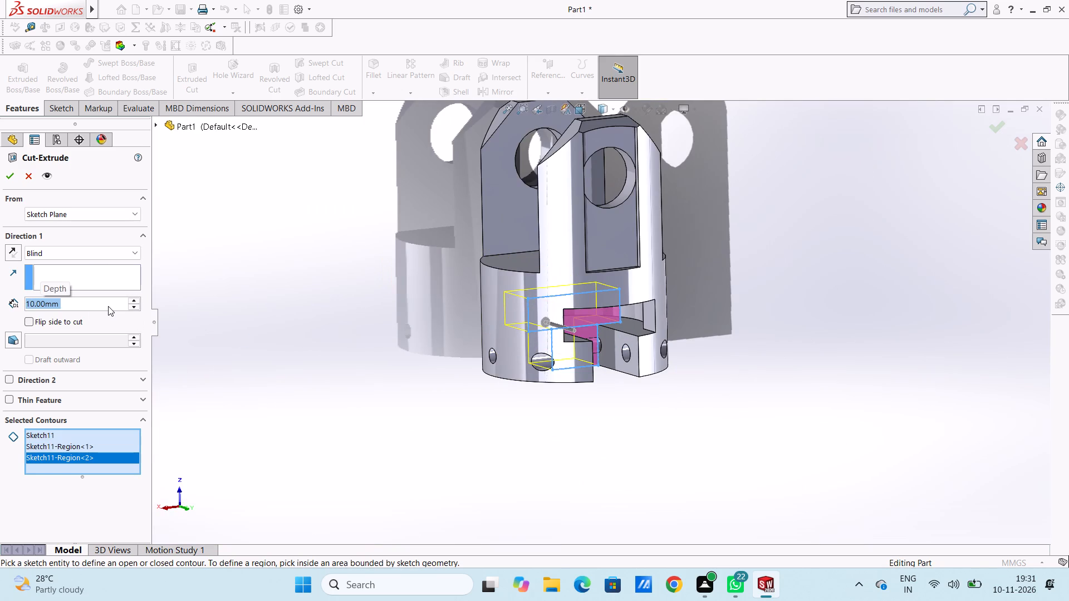
pyautogui.moveTo(377, 288); pyautogui.dragTo(443, 282, button='middle')
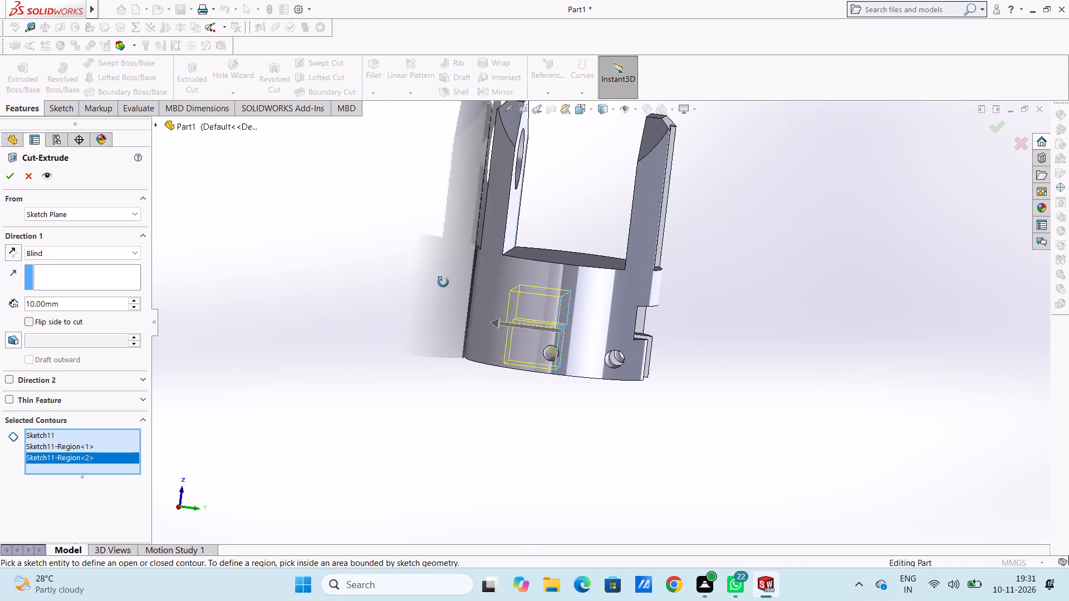
pyautogui.moveTo(443, 282); pyautogui.dragTo(437, 282, button='middle')
pyautogui.click(9, 175)
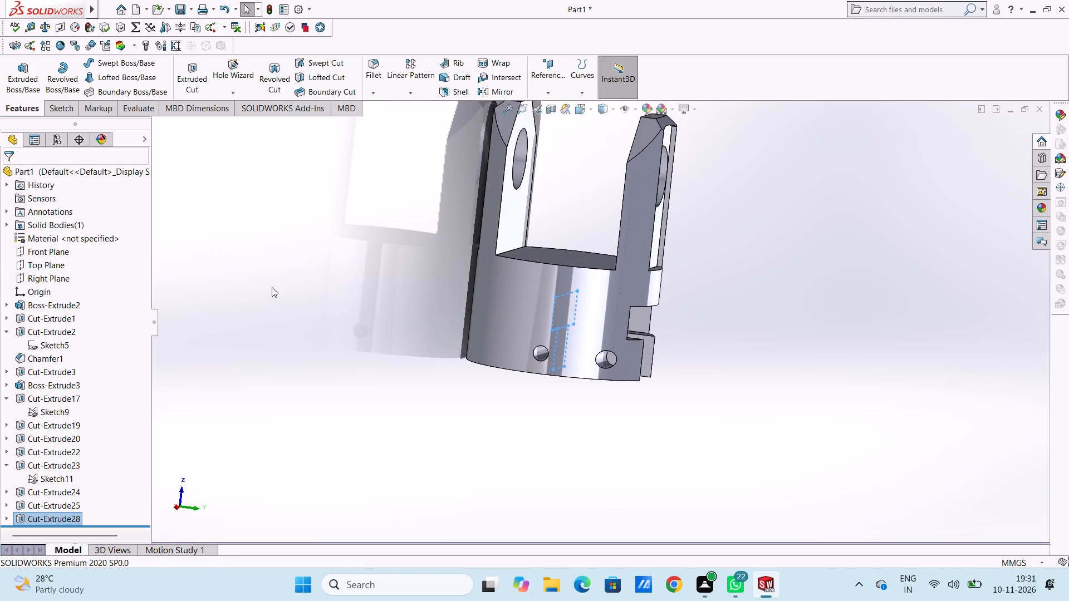
pyautogui.click(272, 288)
# Examine the T-slot cut from several angles and the whole part in isometric view.
pyautogui.moveTo(381, 335); pyautogui.dragTo(311, 344, button='middle')
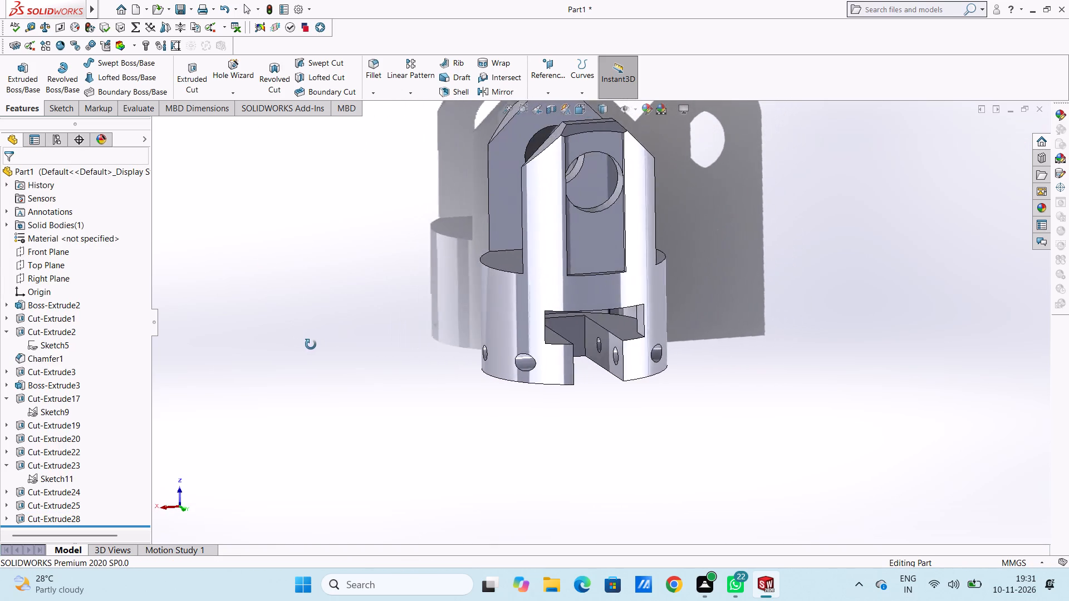
pyautogui.moveTo(311, 344); pyautogui.dragTo(284, 227, button='middle')
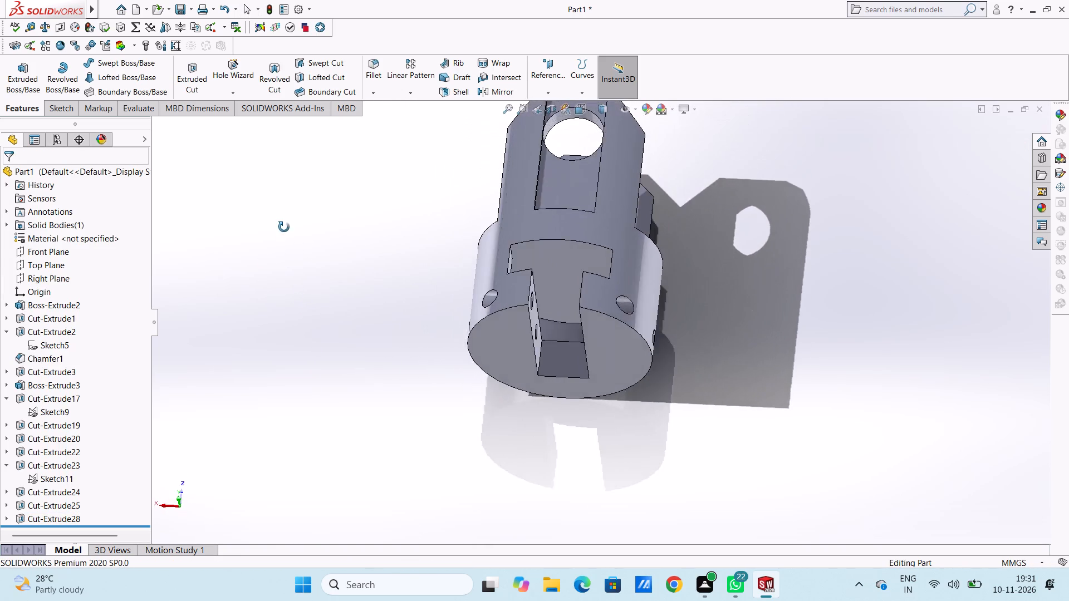
pyautogui.moveTo(284, 227); pyautogui.dragTo(340, 368, button='middle')
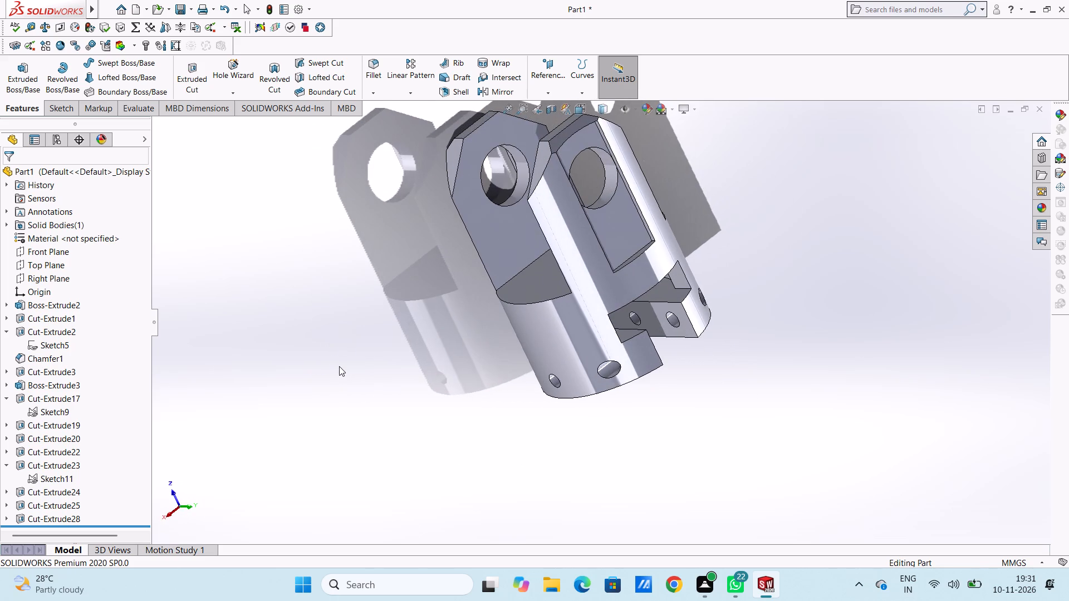
pyautogui.hotkey('ctrl', '7')
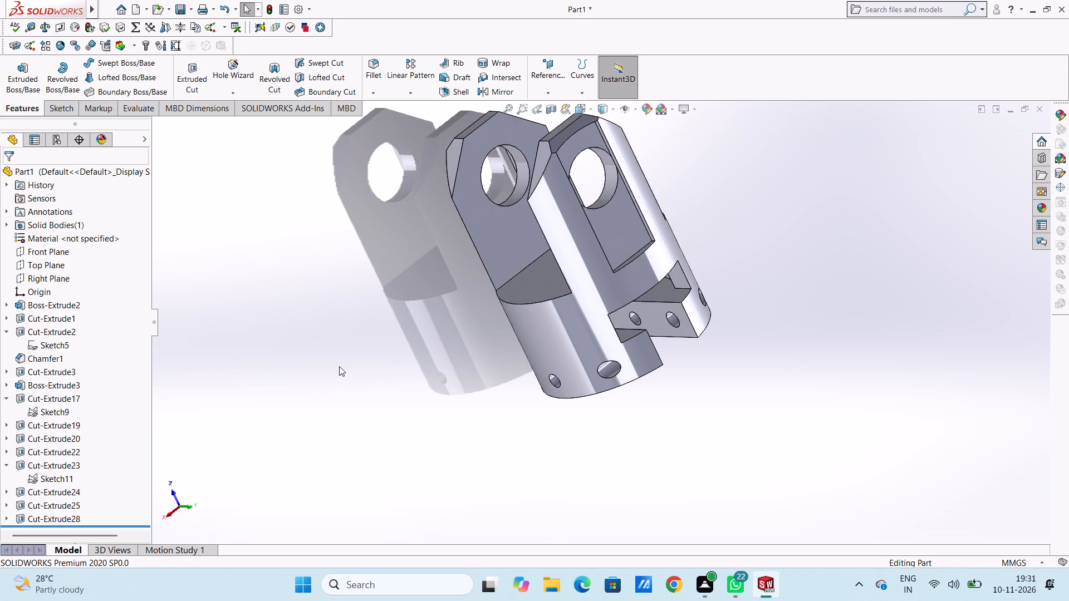
pyautogui.press('Escape')
pyautogui.press('Escape')
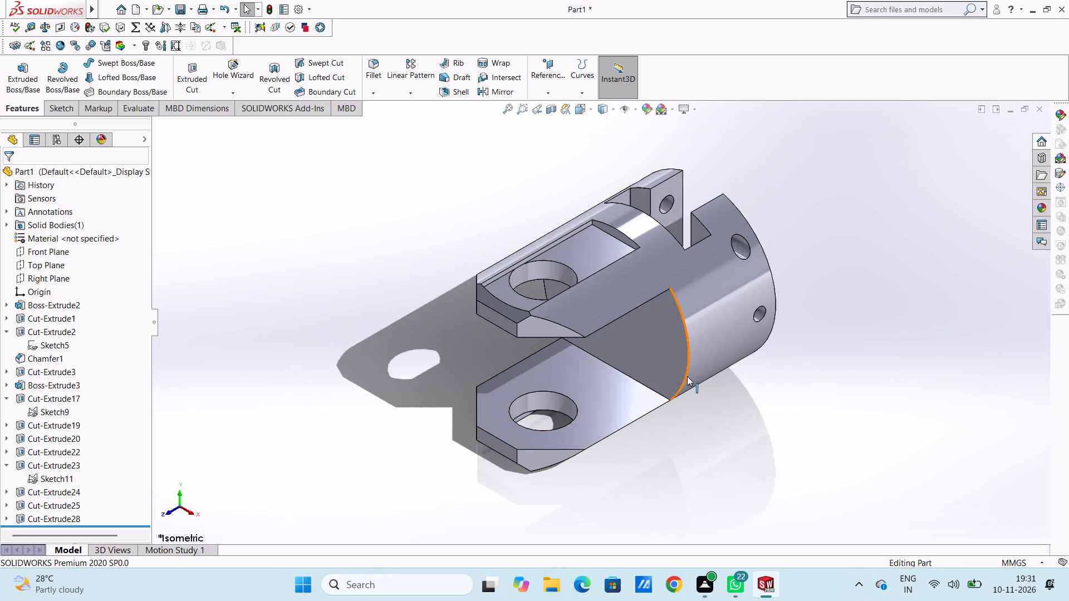
pyautogui.scroll(3, 772, 348)
pyautogui.scroll(-2, 679, 267)
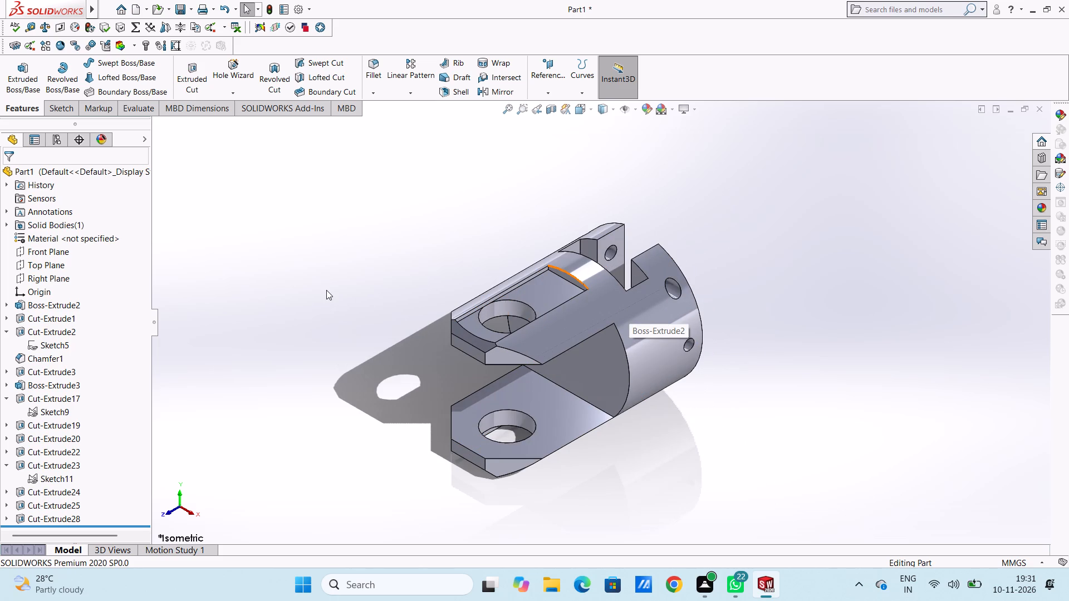
# Set the whole part's color to medium grey using the standard color swatches.
pyautogui.click(644, 113)
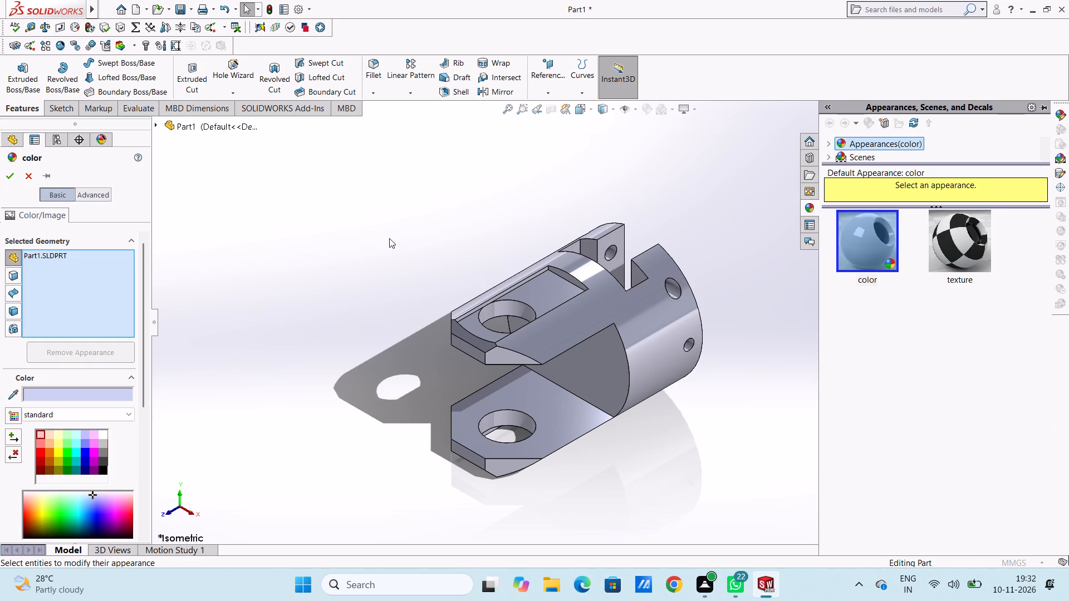
pyautogui.click(64, 452)
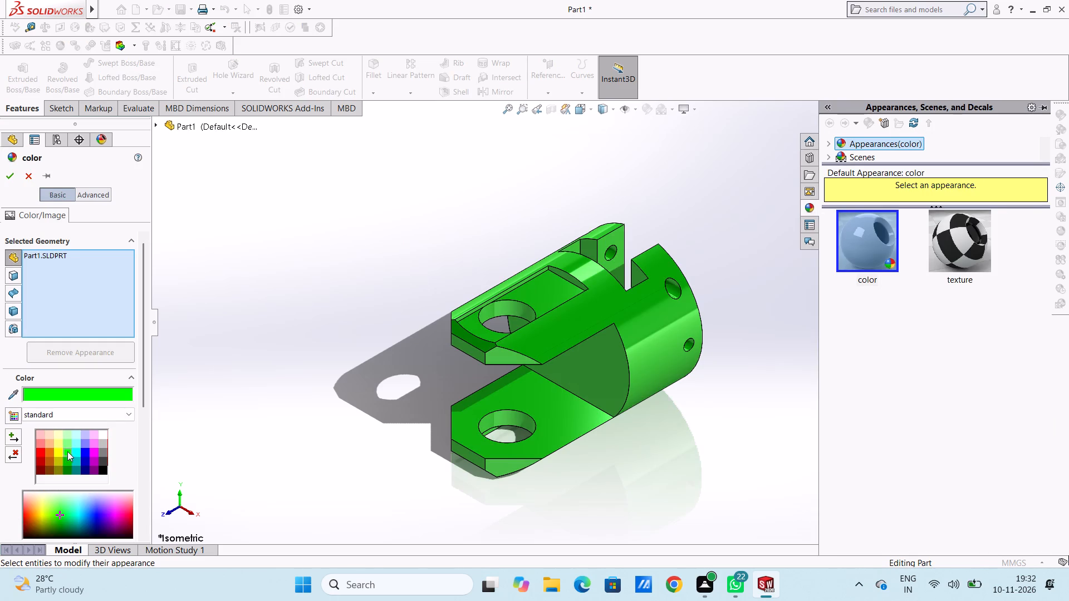
pyautogui.click(101, 451)
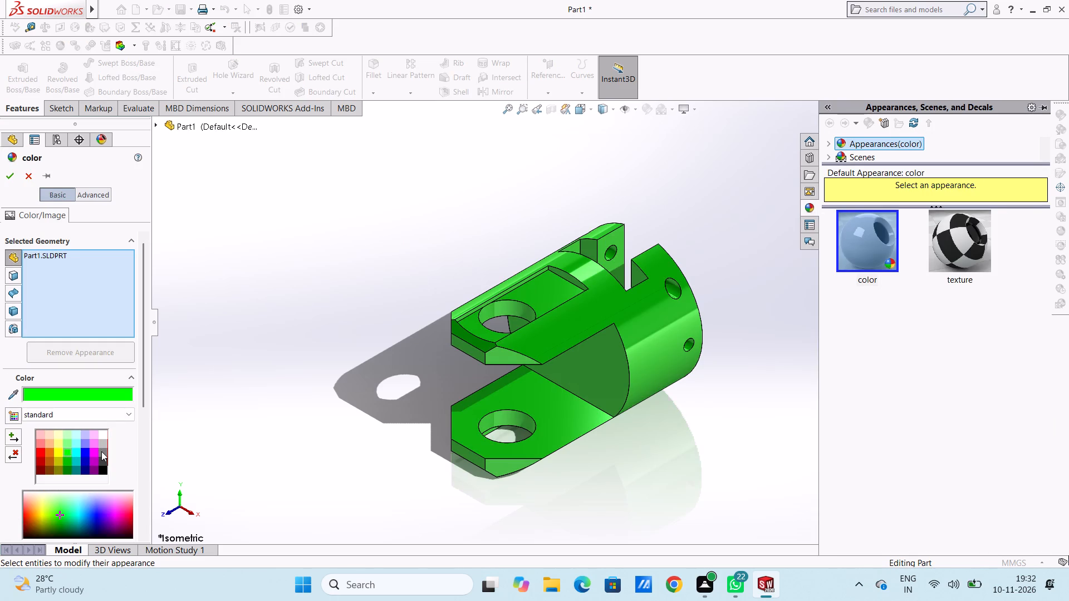
pyautogui.click(105, 443)
pyautogui.click(106, 451)
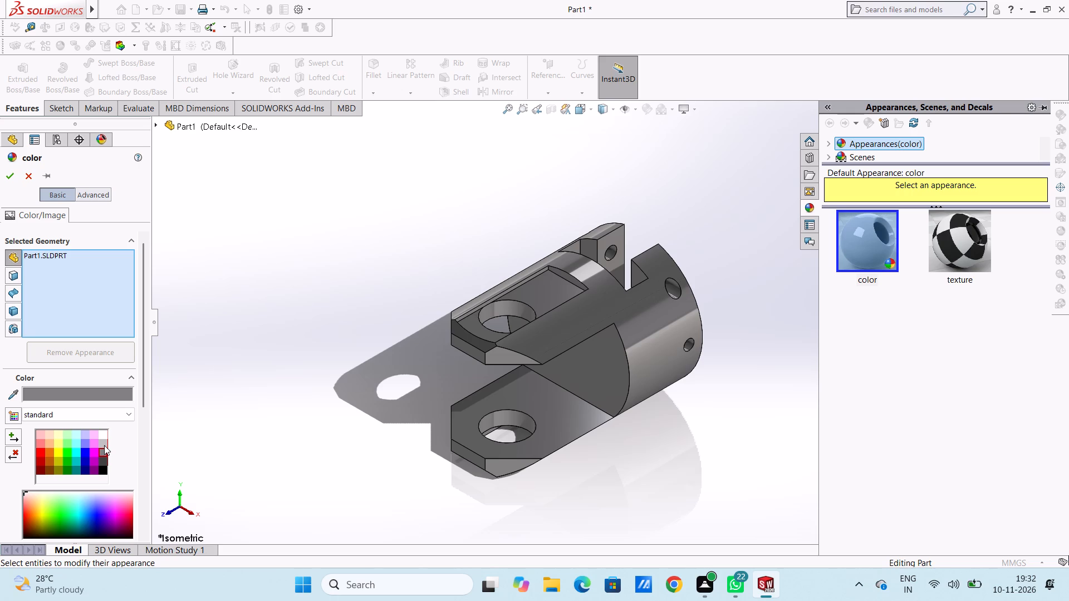
pyautogui.click(11, 178)
# Apply a Metal appearance to the cut feature that forms the large cross-hole through the prongs.
pyautogui.scroll(-3, 637, 235)
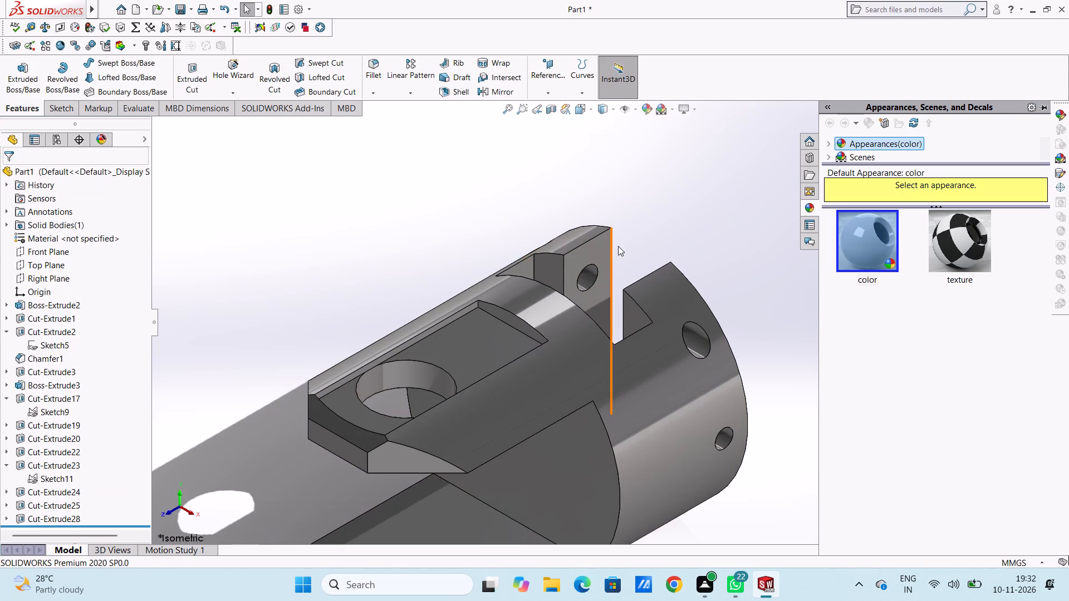
pyautogui.scroll(6, 587, 289)
pyautogui.click(436, 298)
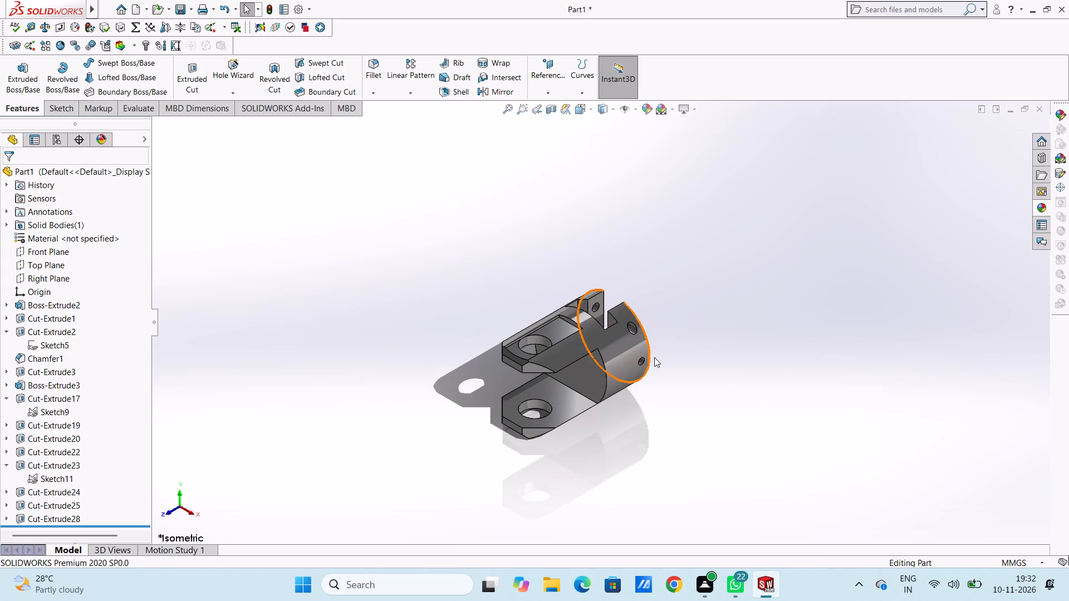
pyautogui.scroll(-2, 647, 345)
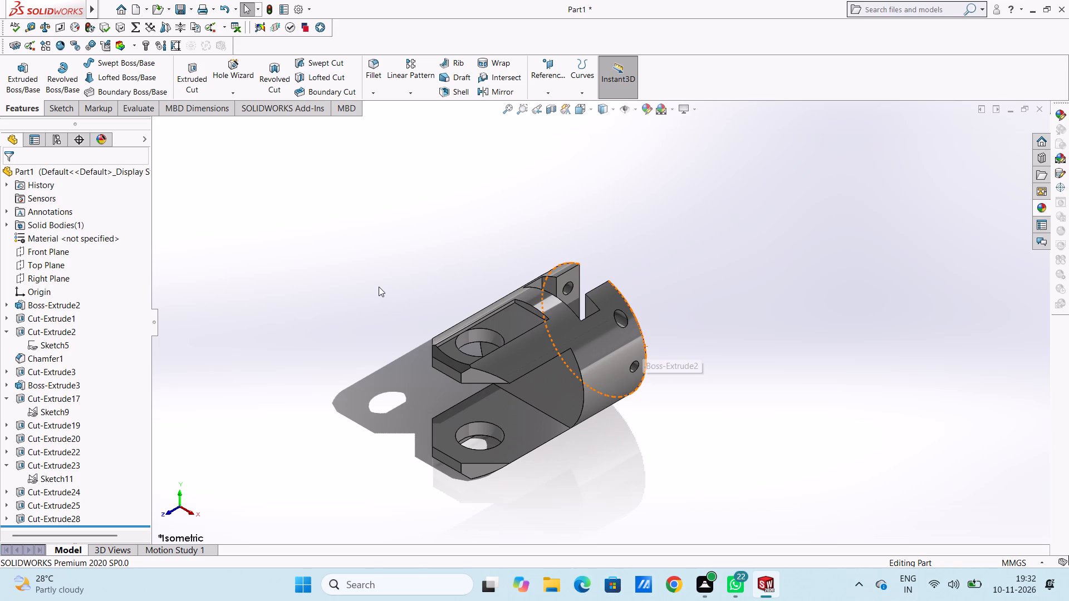
pyautogui.scroll(-5, 480, 341)
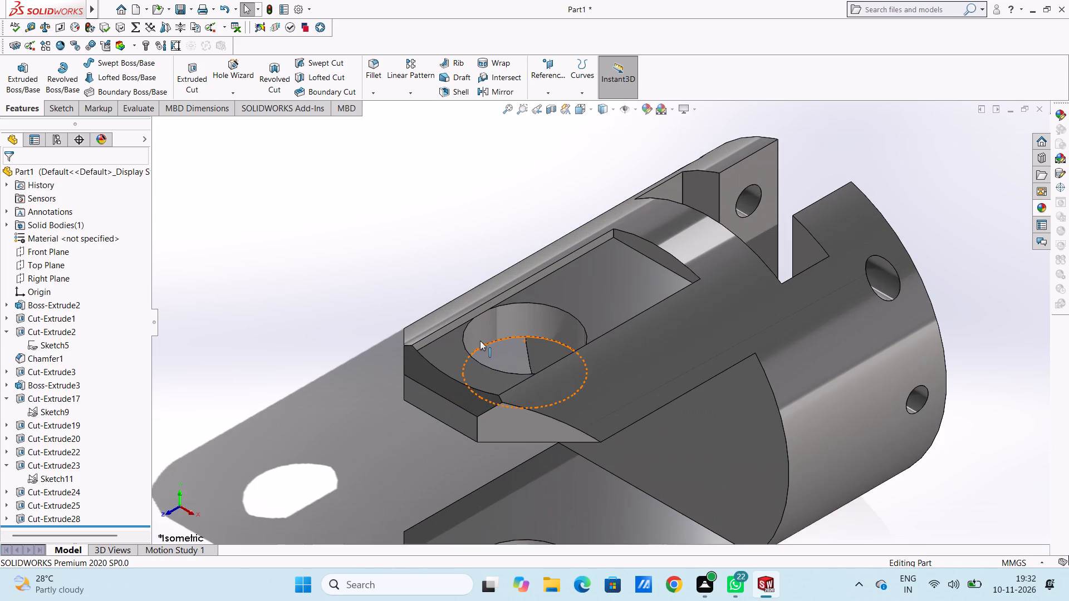
pyautogui.click(1038, 203)
pyautogui.scroll(-4, 516, 323)
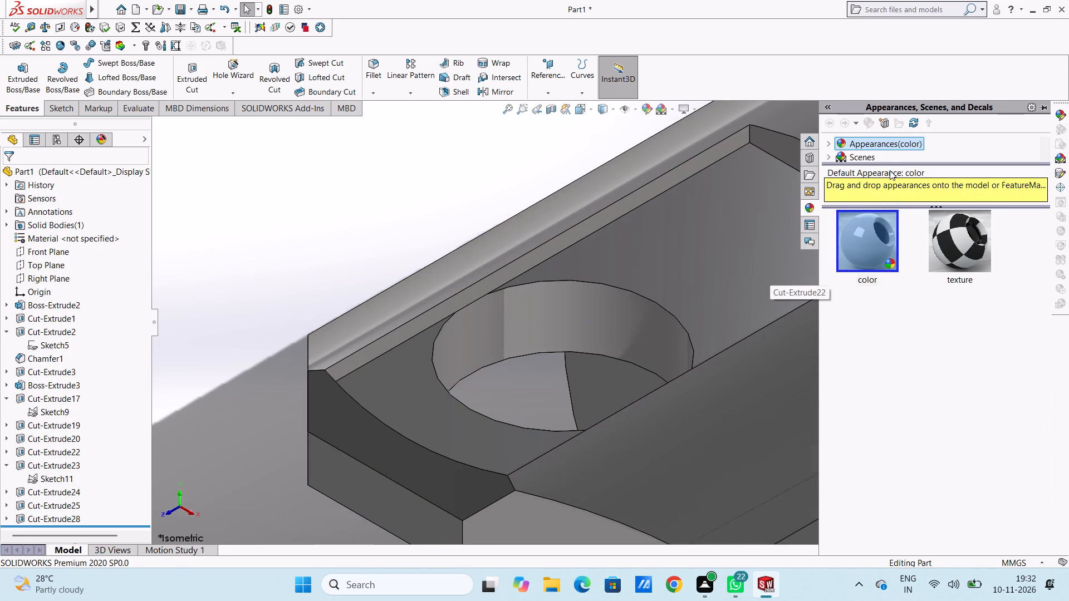
pyautogui.moveTo(891, 164); pyautogui.dragTo(899, 292)
pyautogui.click(827, 142)
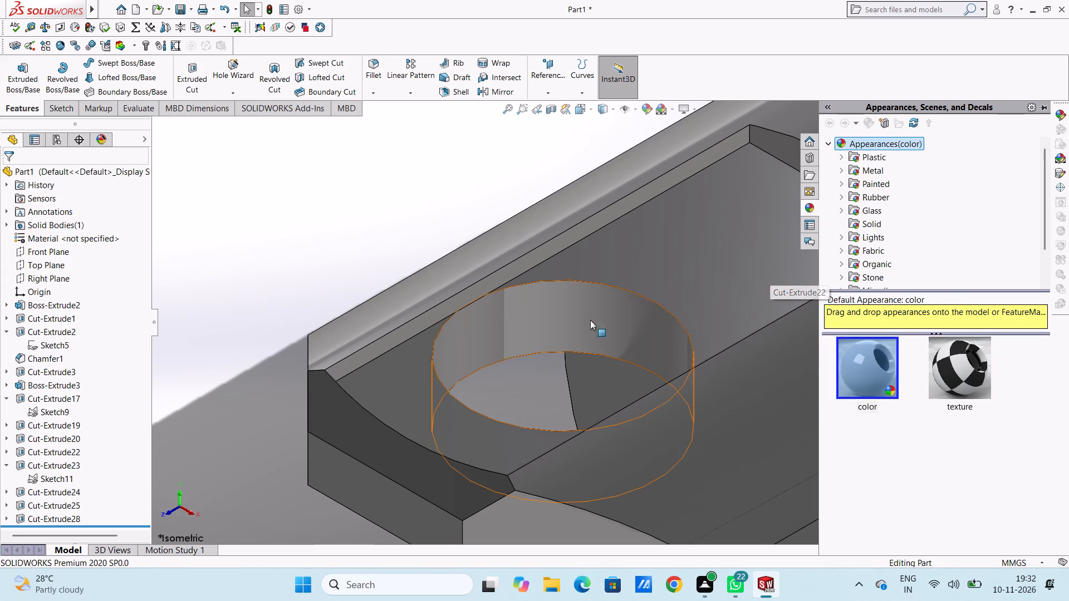
pyautogui.scroll(-4, 508, 347)
pyautogui.click(873, 165)
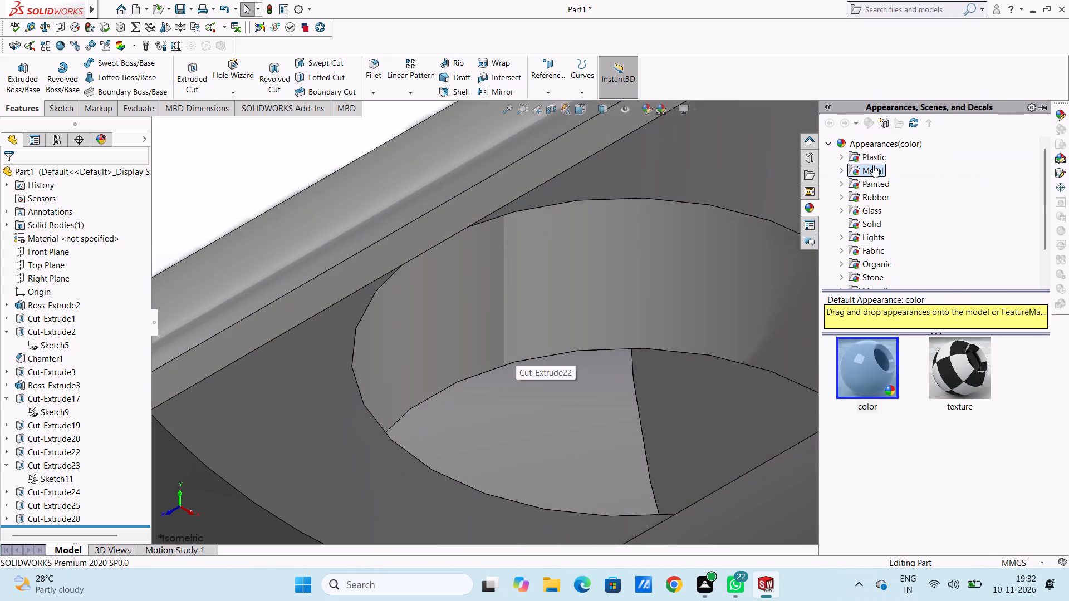
pyautogui.moveTo(863, 366); pyautogui.dragTo(645, 328)
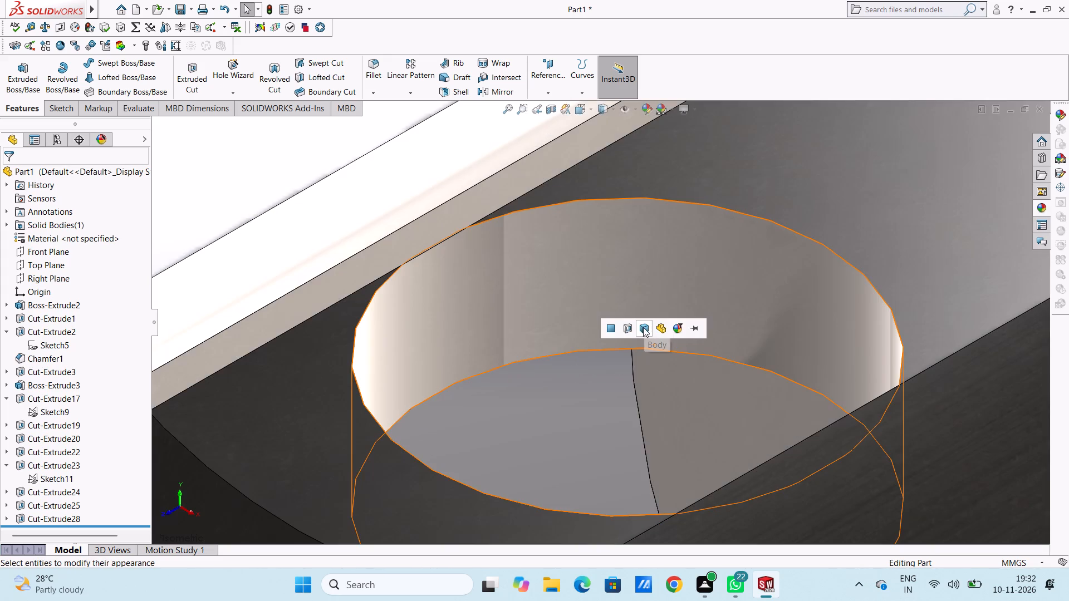
pyautogui.click(625, 329)
pyautogui.scroll(7, 625, 329)
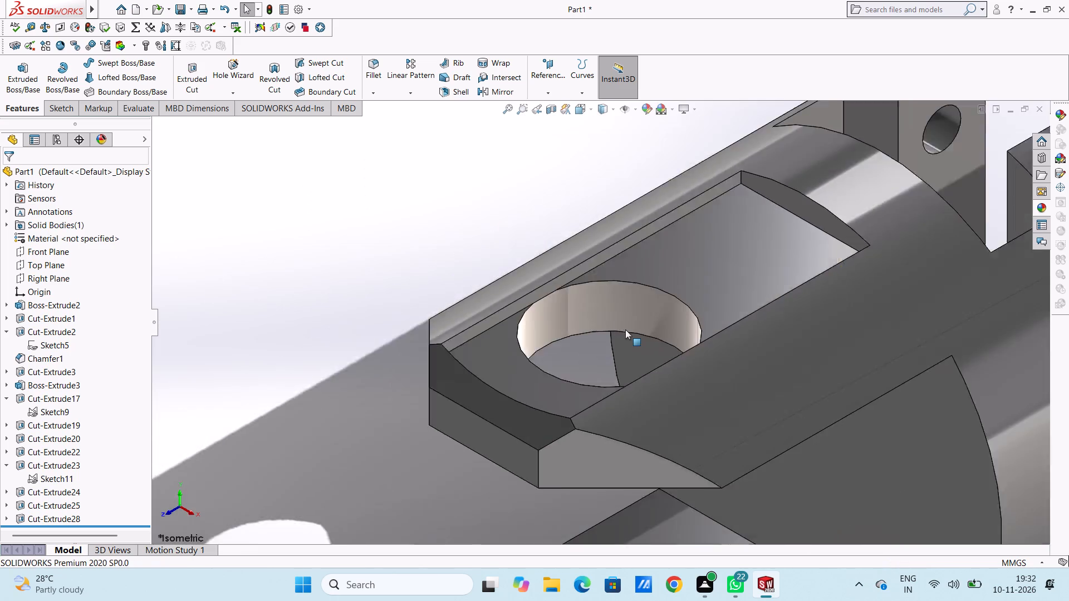
# Apply the same Metal appearance to the cut feature that forms the small round hole in the T-slot's side wall.
pyautogui.scroll(5, 625, 329)
pyautogui.scroll(-5, 704, 246)
pyautogui.scroll(-5, 700, 299)
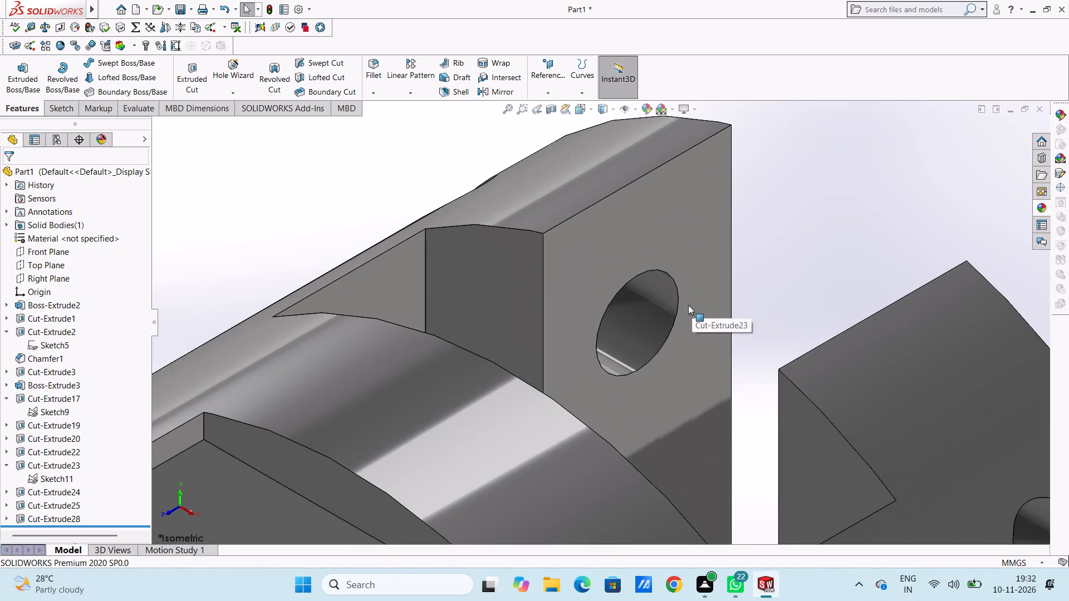
pyautogui.scroll(-3, 644, 355)
pyautogui.click(1038, 205)
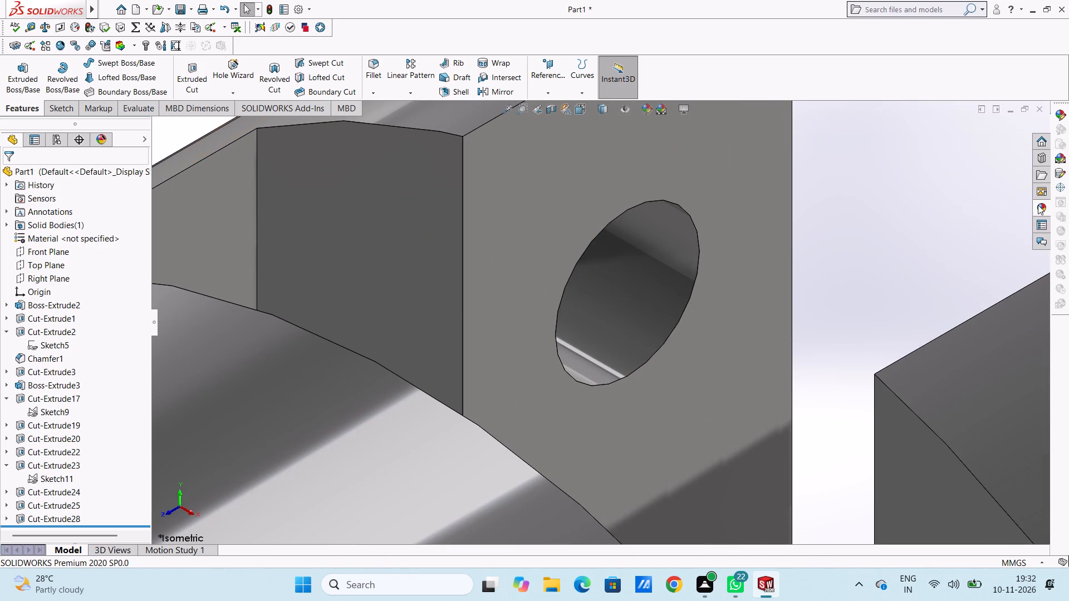
pyautogui.moveTo(881, 367); pyautogui.dragTo(624, 307)
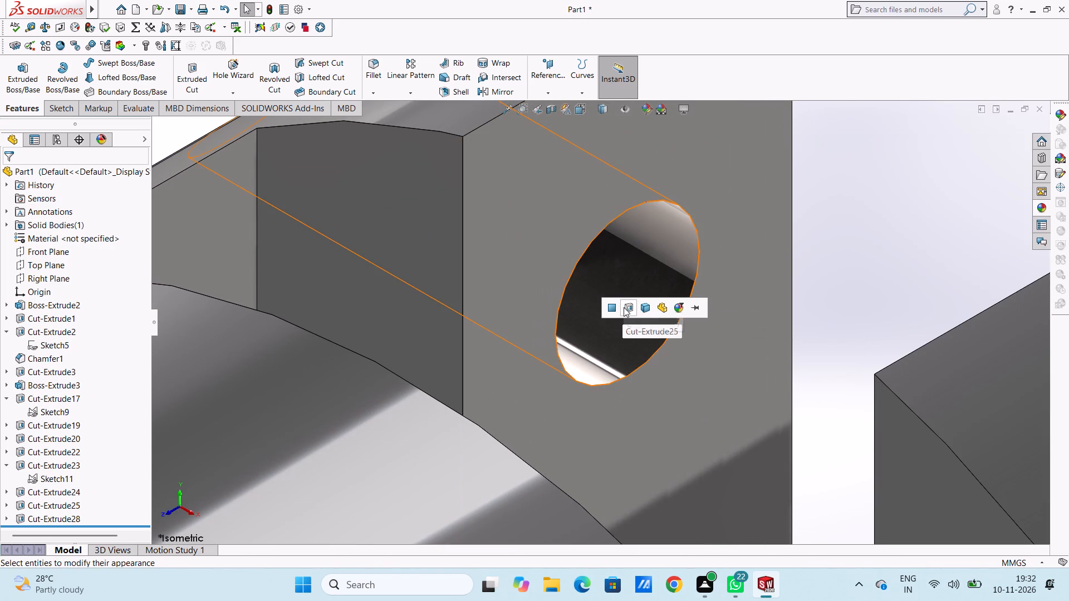
pyautogui.click(625, 307)
pyautogui.scroll(14, 626, 307)
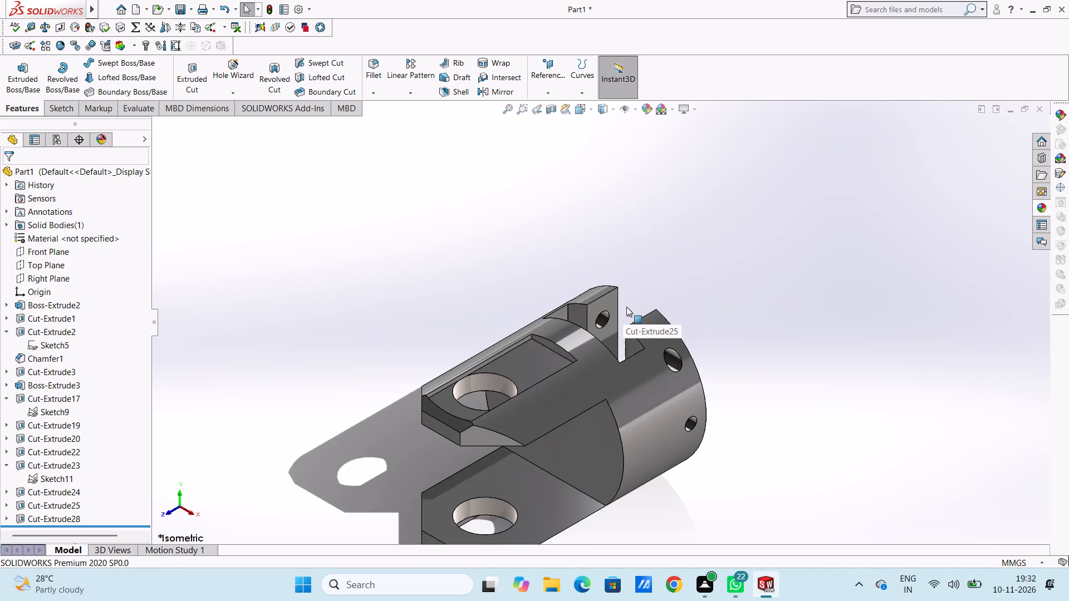
pyautogui.scroll(-5, 681, 435)
pyautogui.scroll(5, 683, 323)
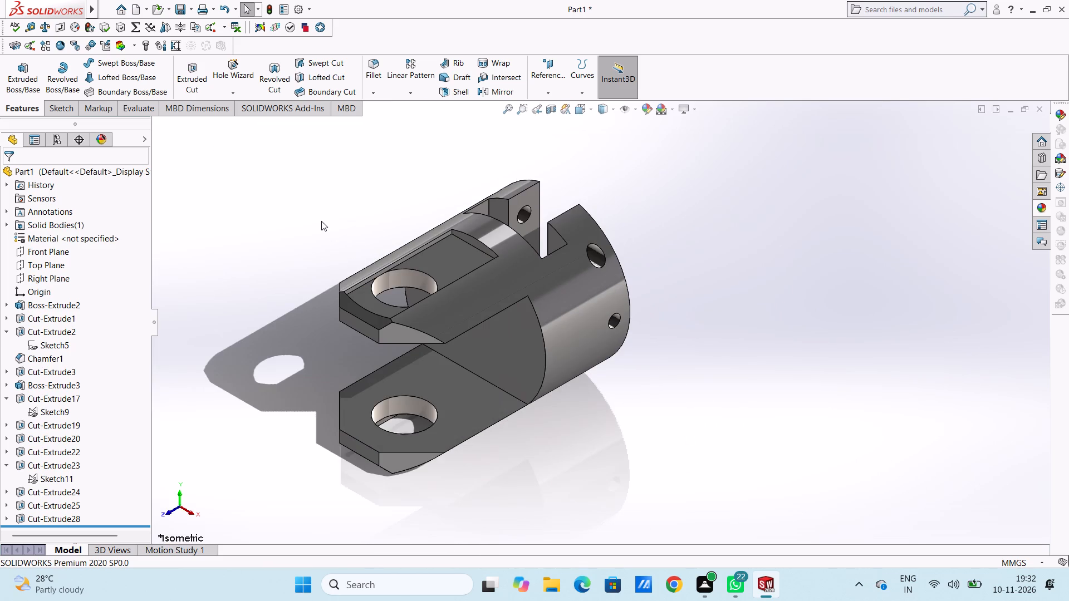
pyautogui.click(321, 221)
# Apply the same Metal appearance to the cut feature that forms the T-slot walls at the end opposite the prongs.
pyautogui.scroll(-5, 509, 211)
pyautogui.scroll(-5, 562, 314)
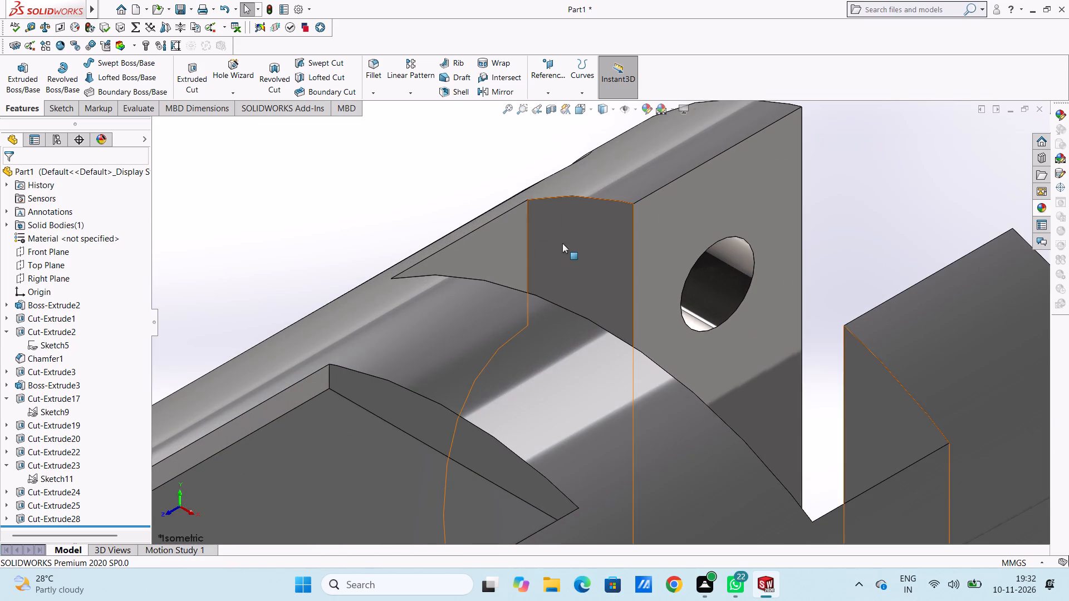
pyautogui.scroll(-4, 562, 242)
pyautogui.click(1034, 204)
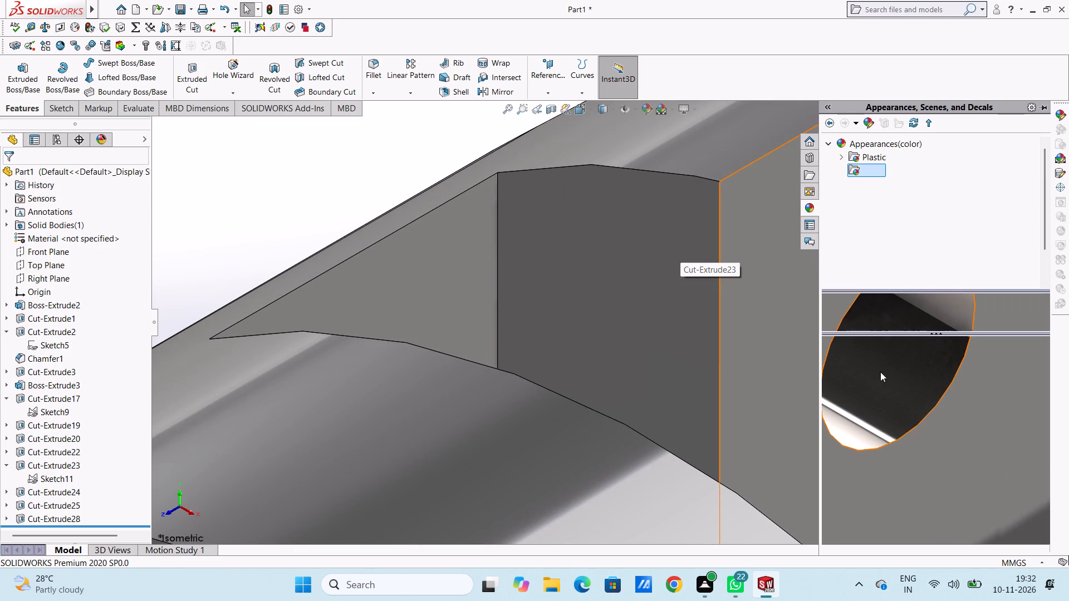
pyautogui.moveTo(877, 370); pyautogui.dragTo(431, 285)
pyautogui.click(439, 282)
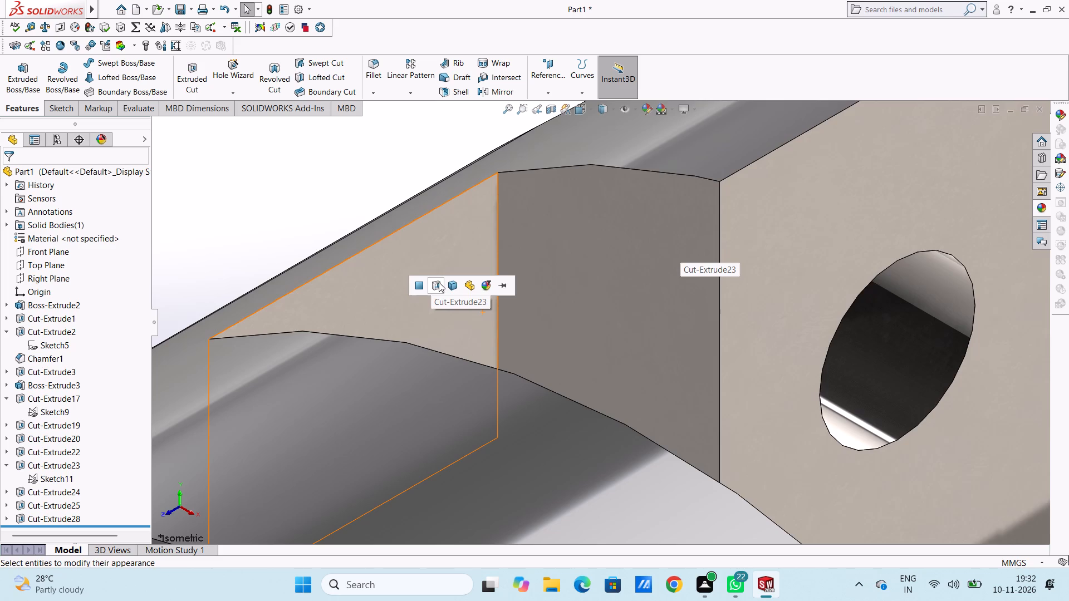
pyautogui.scroll(12, 689, 309)
pyautogui.click(400, 303)
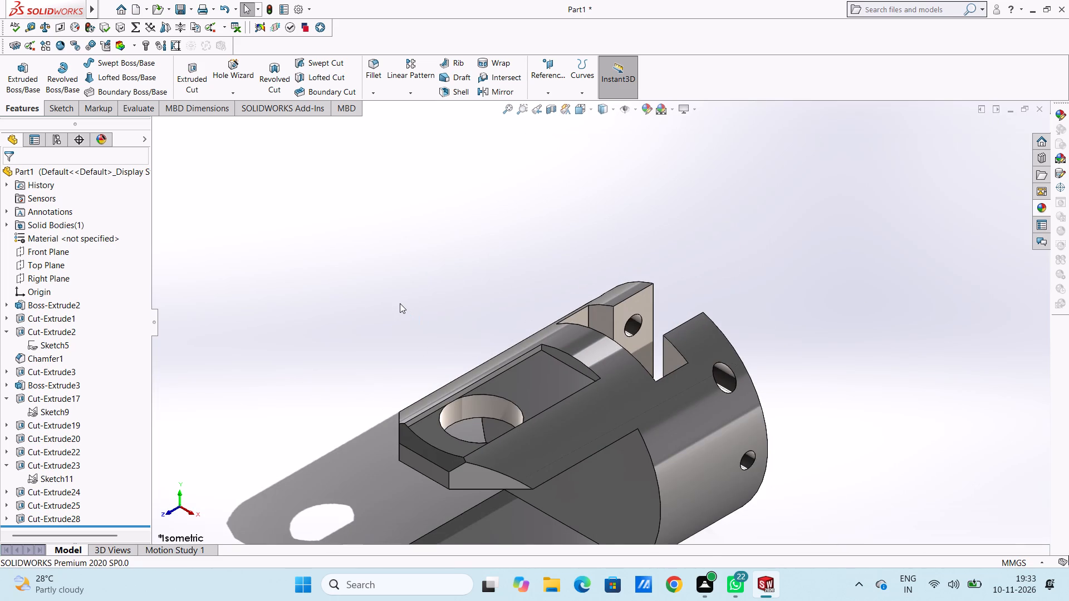
pyautogui.scroll(6, 400, 303)
pyautogui.scroll(-3, 551, 353)
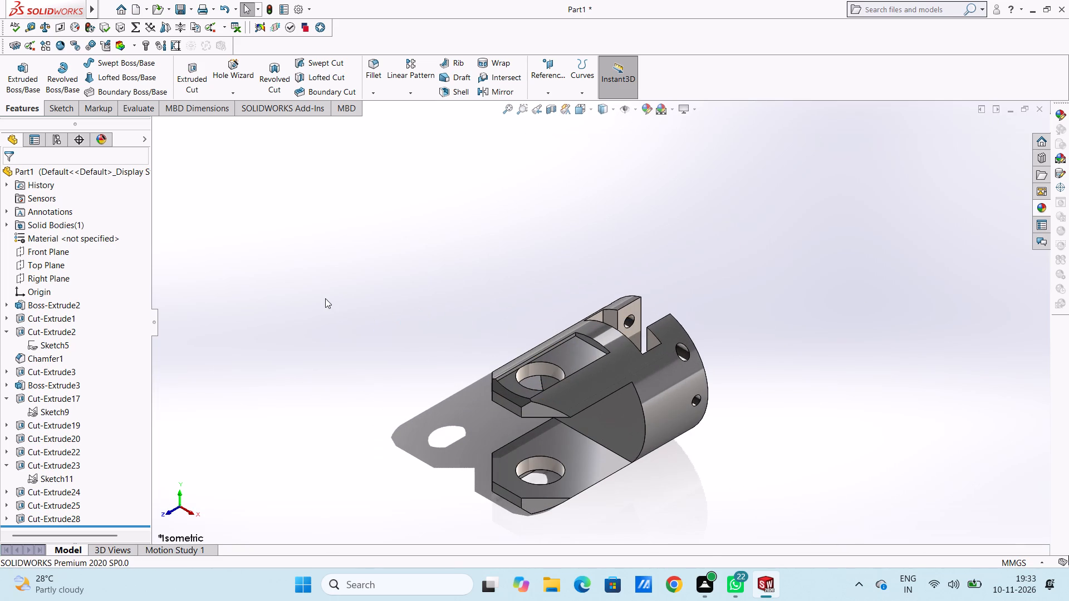
pyautogui.click(325, 298)
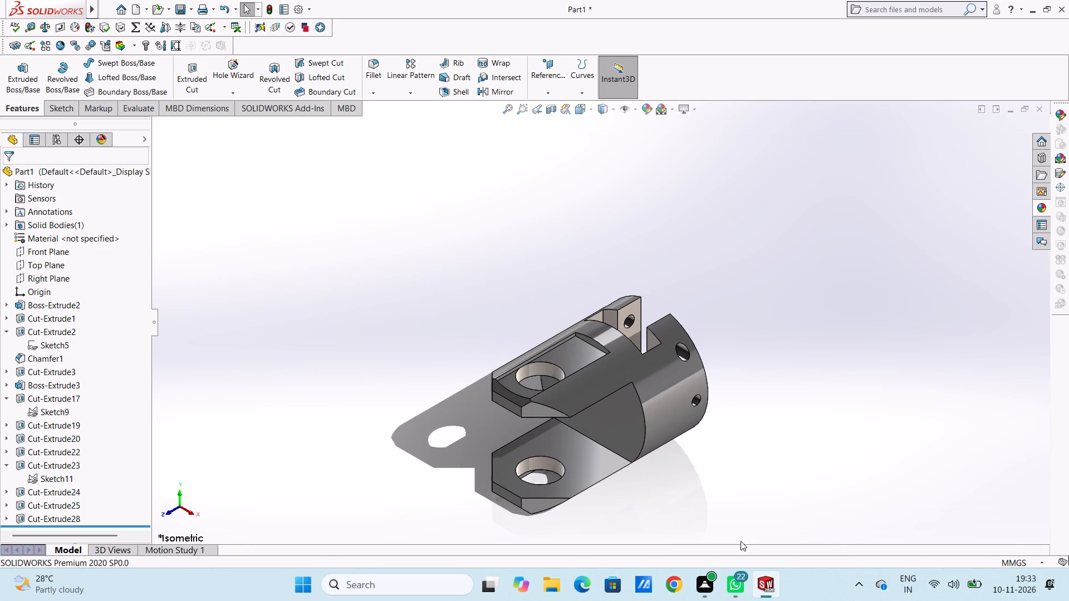
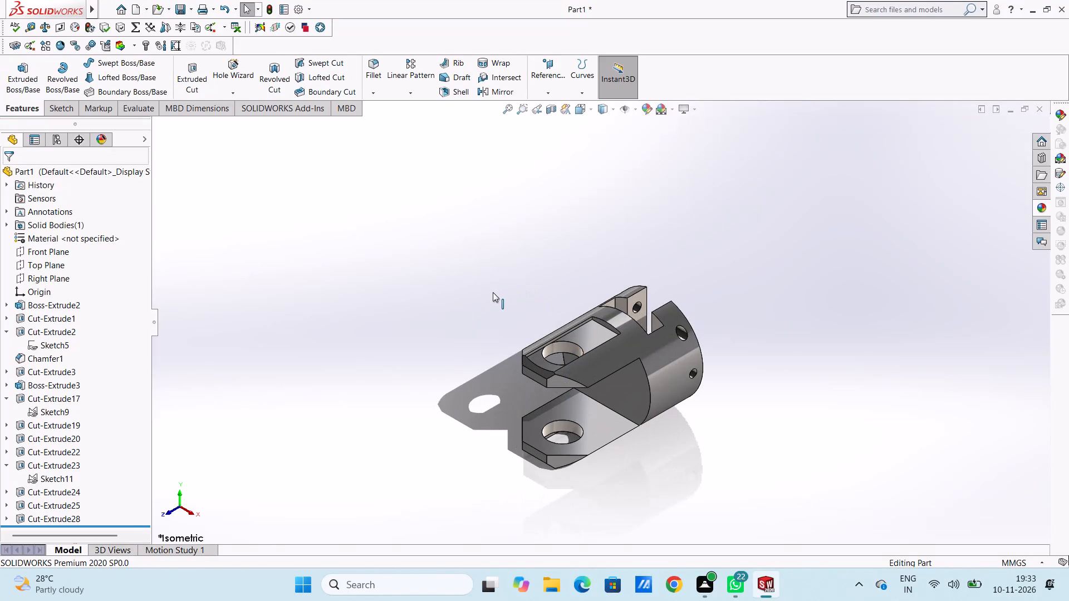
# Save the part in the Documents folder as a SOLIDWORKS Part named "Hinge fork joint with round shank".
pyautogui.scroll(-1, 562, 283)
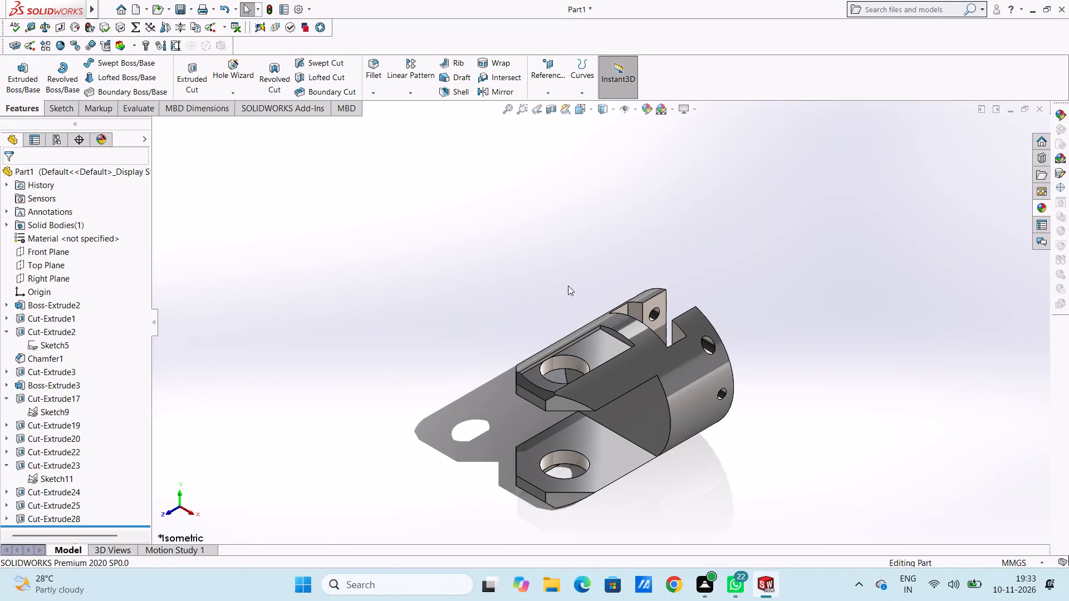
pyautogui.scroll(3, 595, 362)
pyautogui.scroll(-1, 636, 416)
pyautogui.scroll(-2, 681, 419)
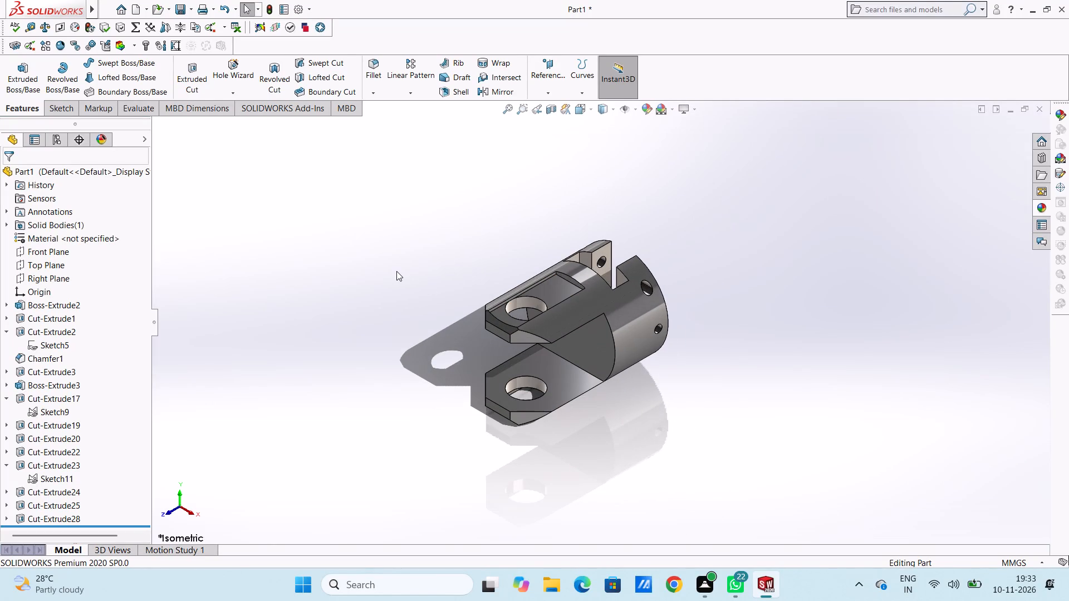
pyautogui.hotkey('ctrl', 's')
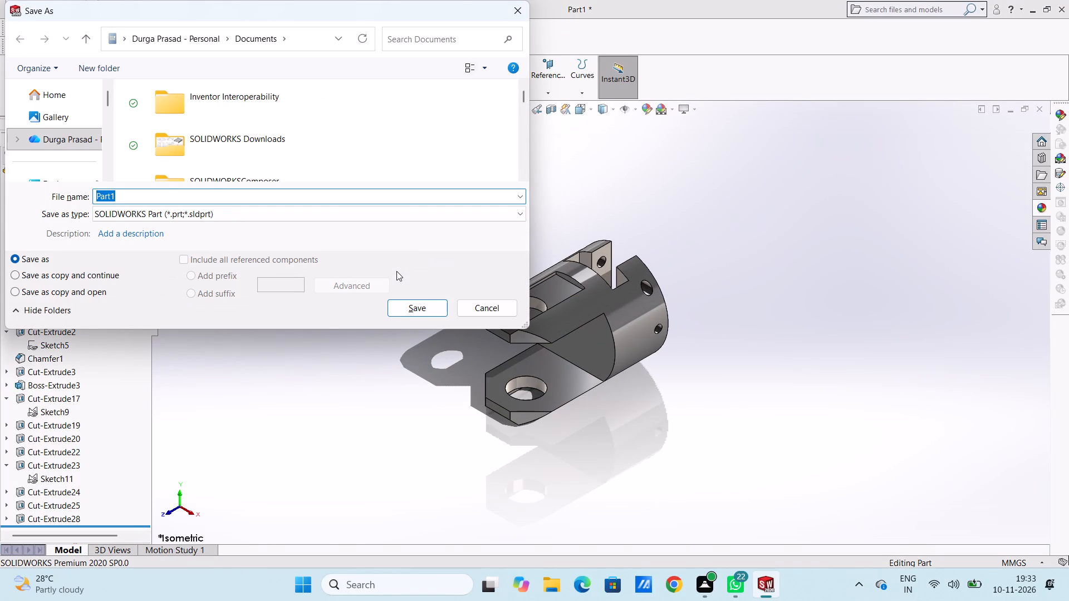
pyautogui.hotkey('ctrl', 'v')
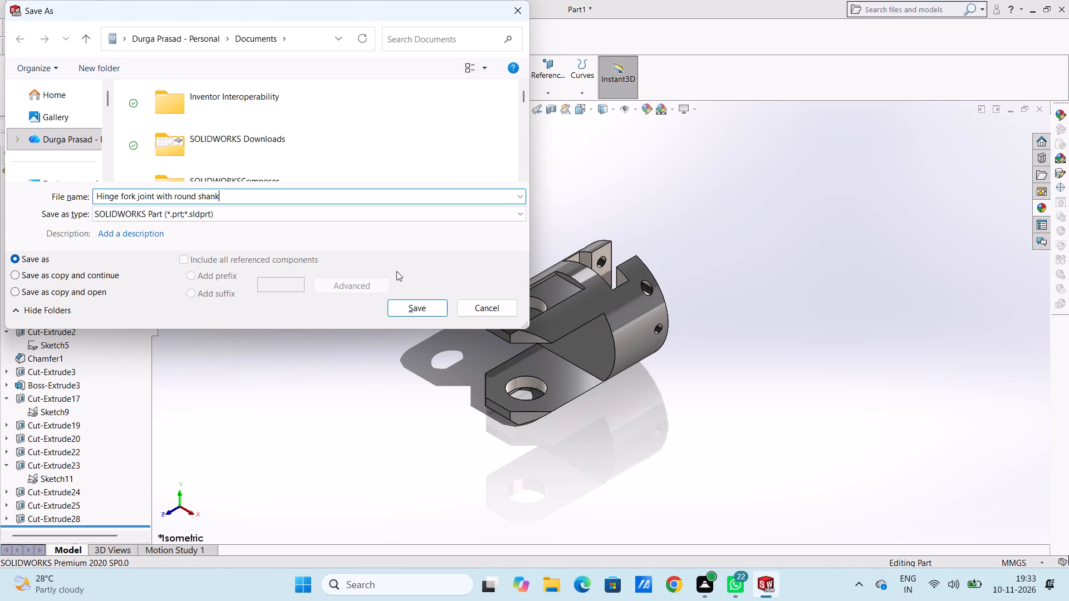
pyautogui.click(414, 309)
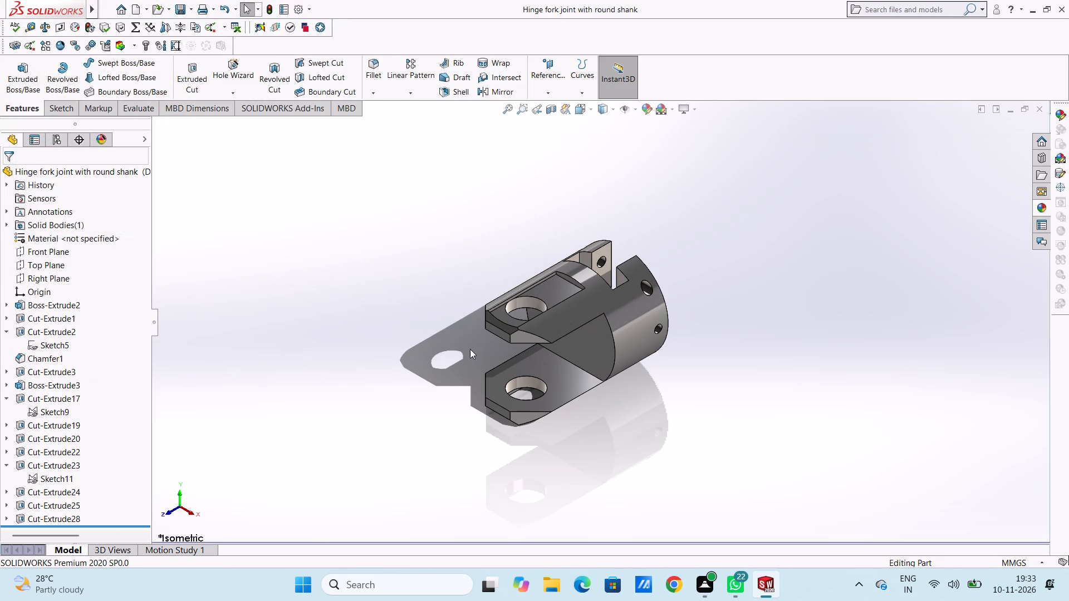
# Save a PDF version of the part in Documents, keeping the file name "Hinge fork joint with round shank".
pyautogui.click(192, 11)
pyautogui.click(214, 36)
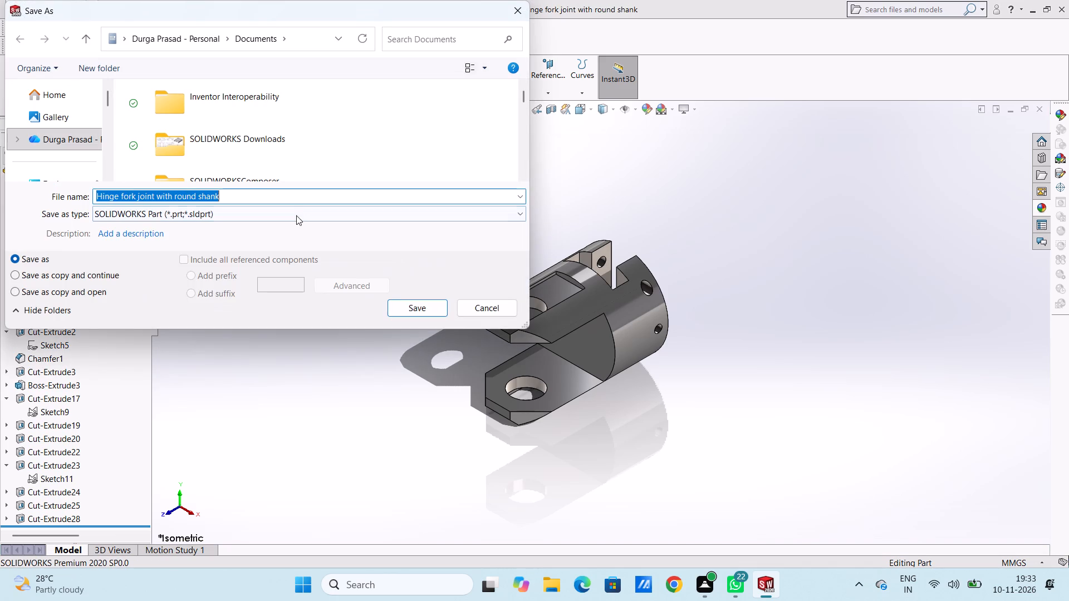
pyautogui.click(296, 211)
pyautogui.click(254, 308)
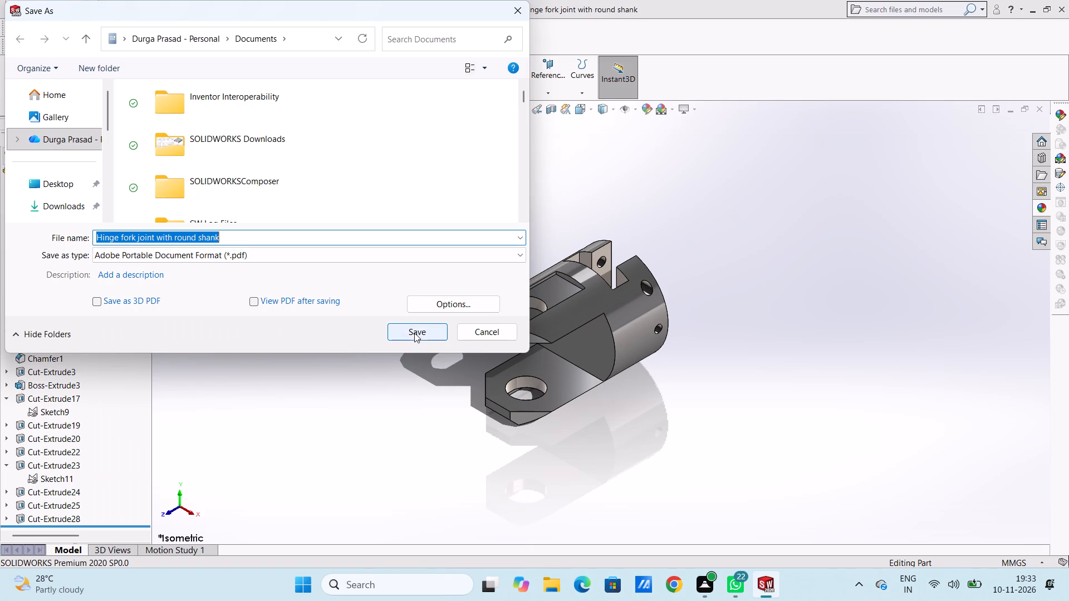
pyautogui.click(414, 333)
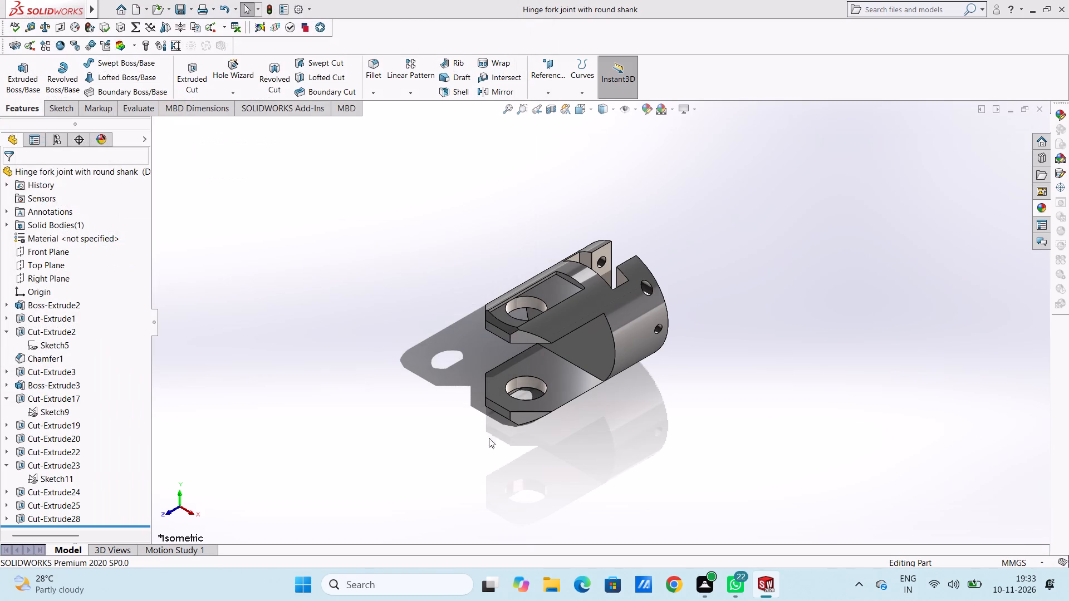